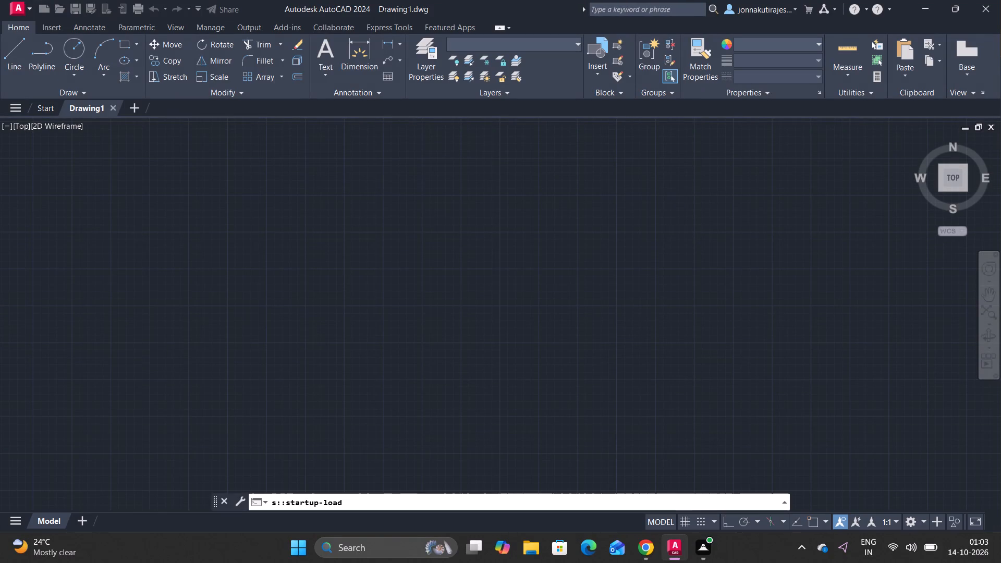
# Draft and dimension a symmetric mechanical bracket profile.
# Turn on the command log file with LOGFILEON.
pyautogui.click(376, 504)
pyautogui.write('LO')
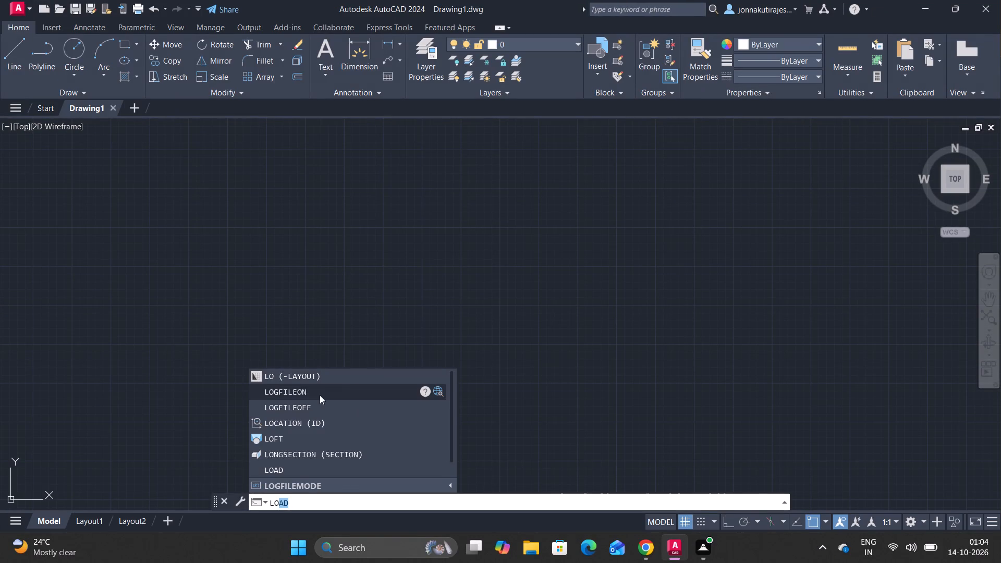
pyautogui.click(320, 394)
# Configure the drawing units with length precision 0.00 and angle precision 0.
pyautogui.write('UN')
pyautogui.press('Return')
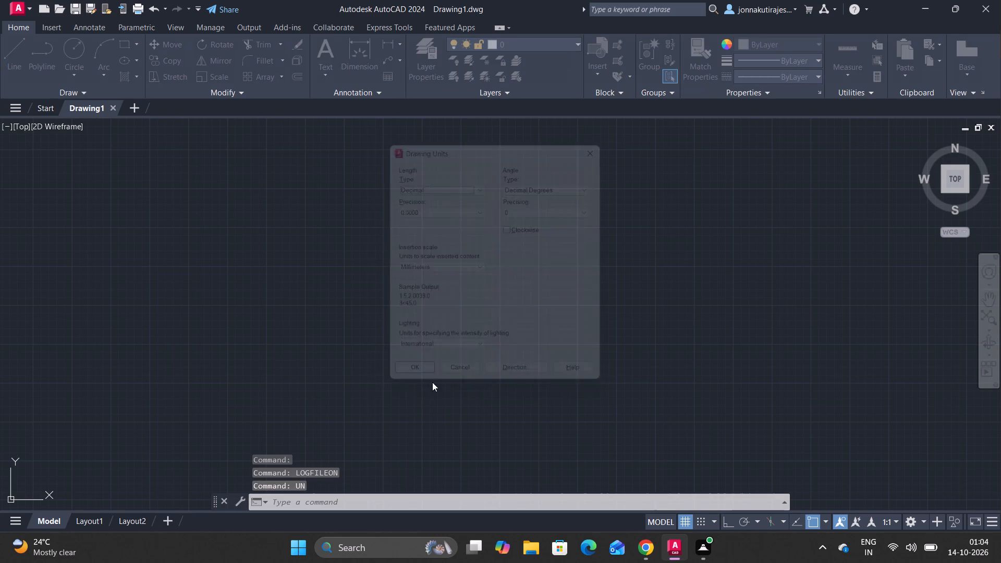
pyautogui.click(440, 214)
pyautogui.click(449, 203)
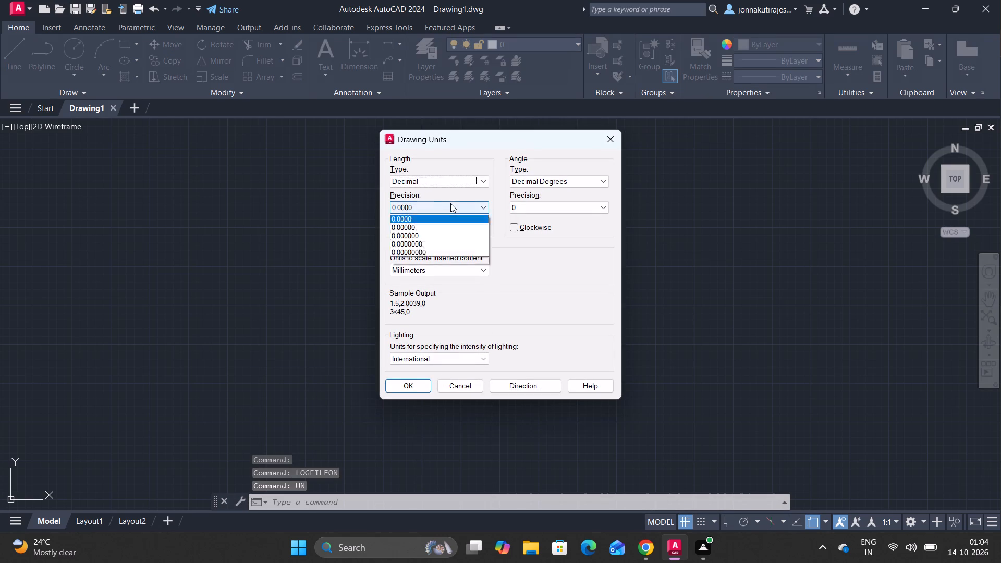
pyautogui.click(435, 232)
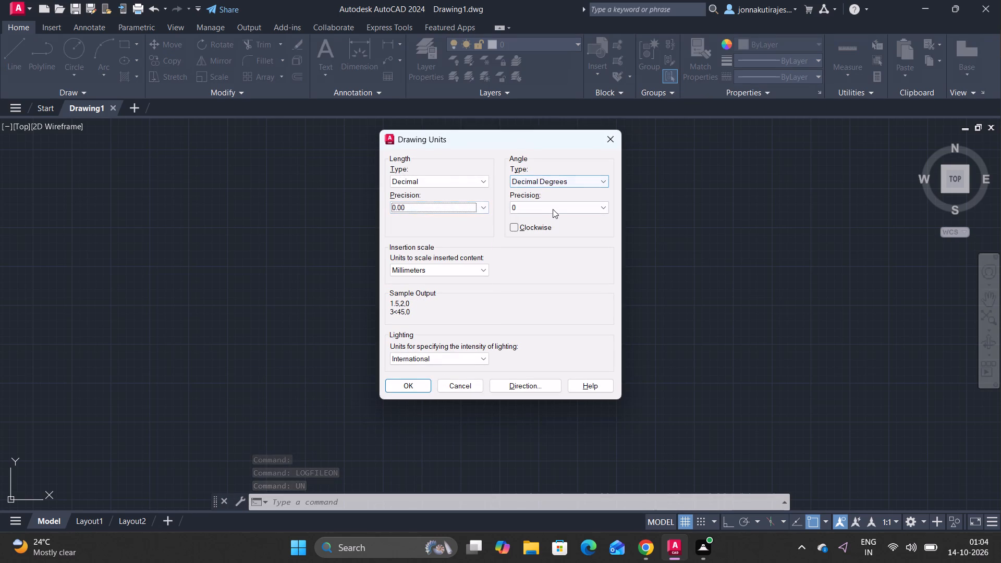
pyautogui.click(553, 209)
pyautogui.click(546, 231)
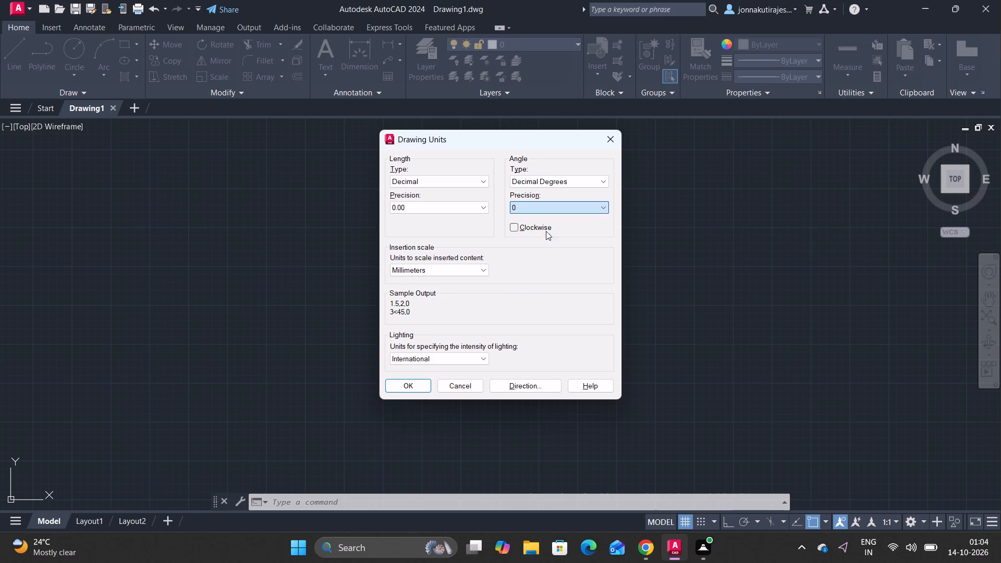
pyautogui.click(416, 384)
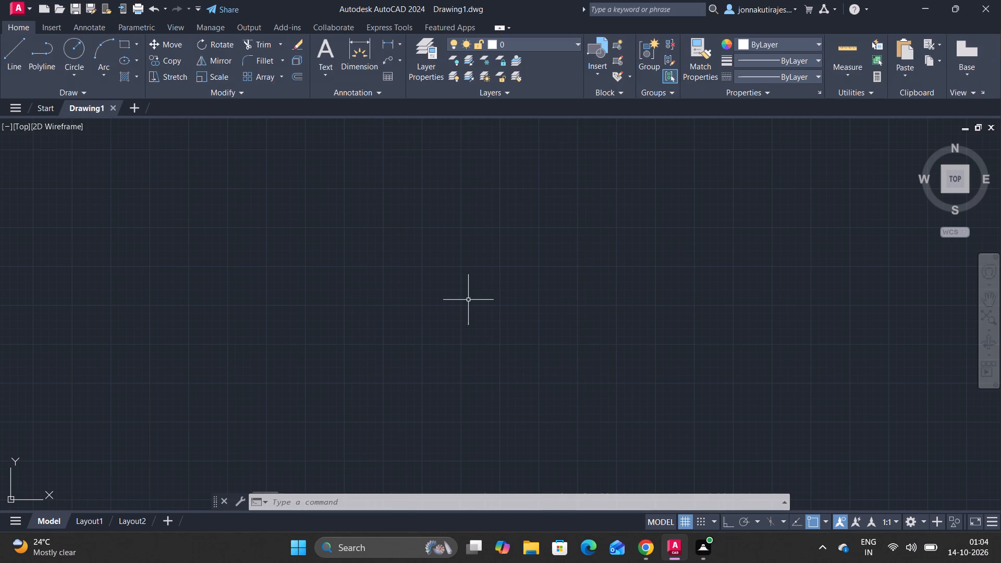
# Set the ISO-25 dimension style's text height to 5 and make that style current.
pyautogui.press('d')
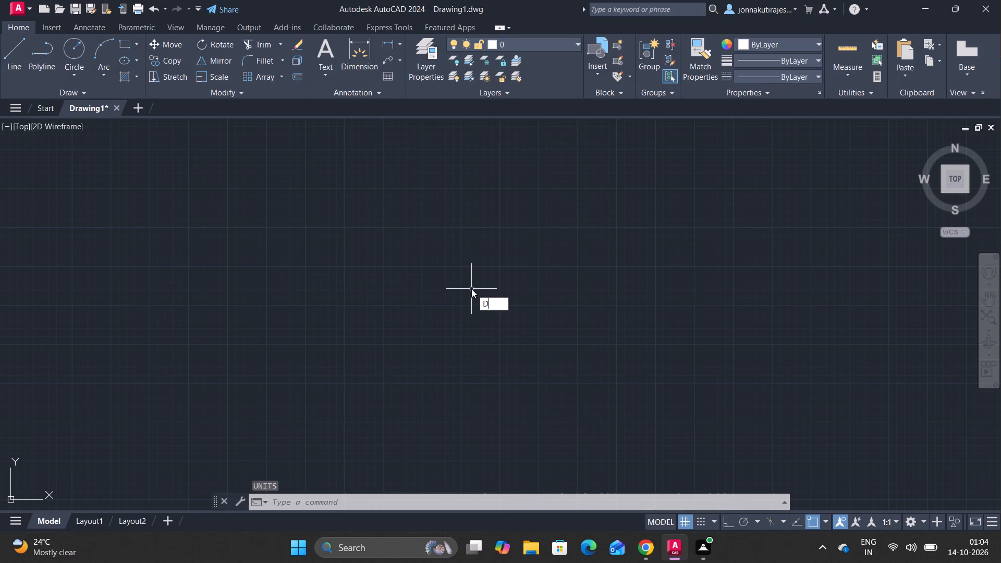
pyautogui.press('Return')
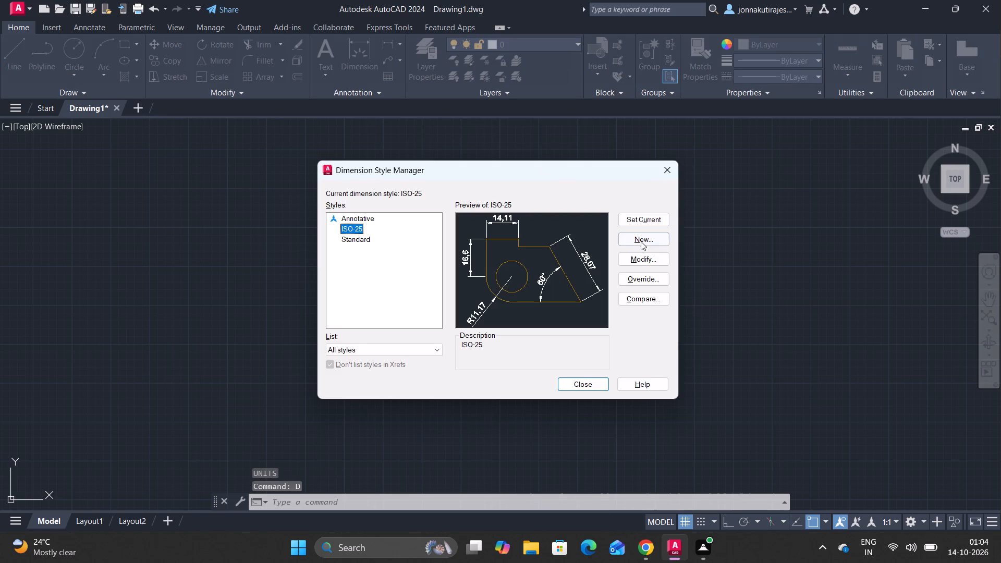
pyautogui.click(639, 261)
pyautogui.click(657, 259)
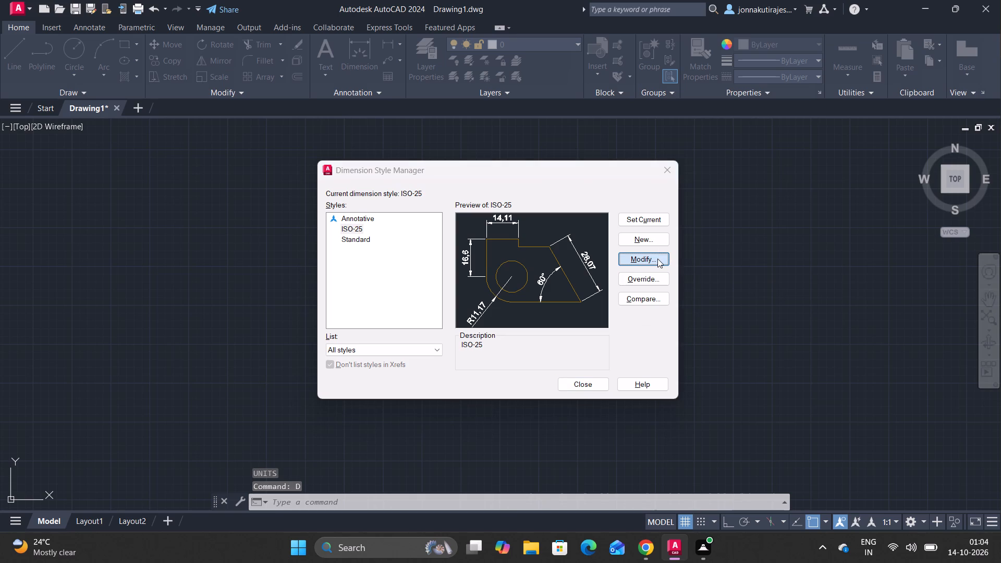
pyautogui.click(457, 239)
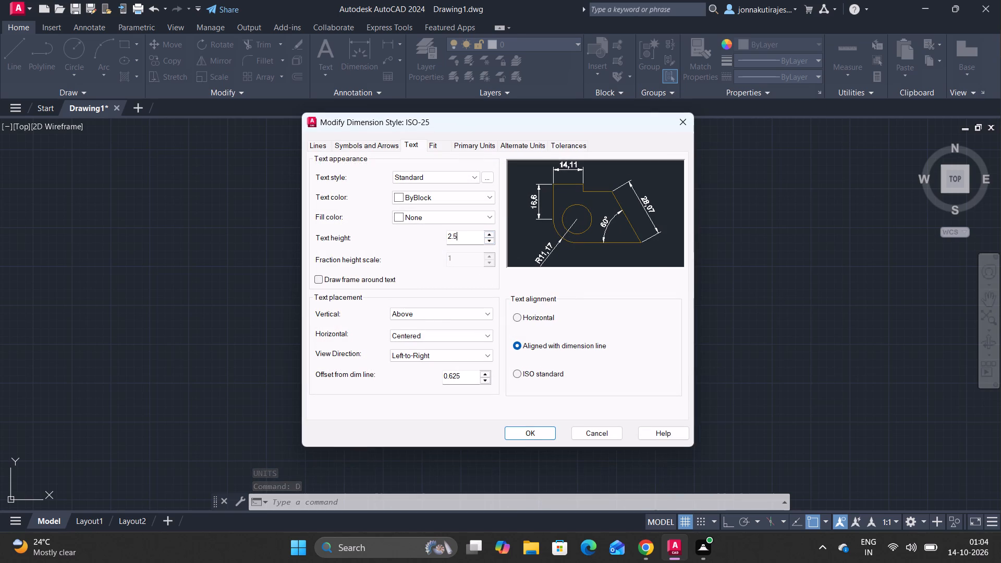
pyautogui.press('BackSpace')
pyautogui.press('BackSpace')
pyautogui.press('BackSpace')
pyautogui.press('BackSpace')
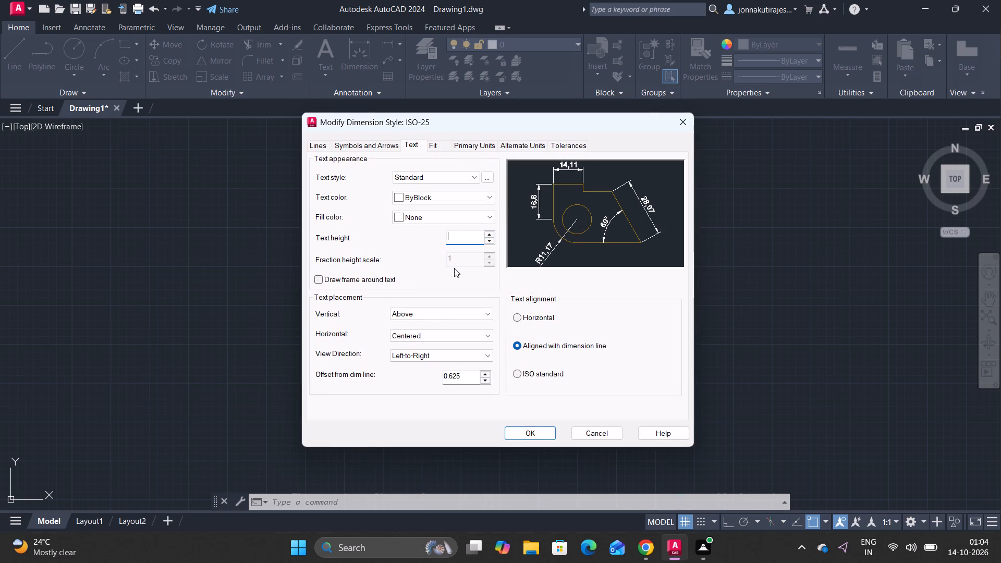
pyautogui.click(454, 268)
pyautogui.press('3')
pyautogui.press('BackSpace')
pyautogui.press('BackSpace')
pyautogui.press('5')
pyautogui.click(528, 432)
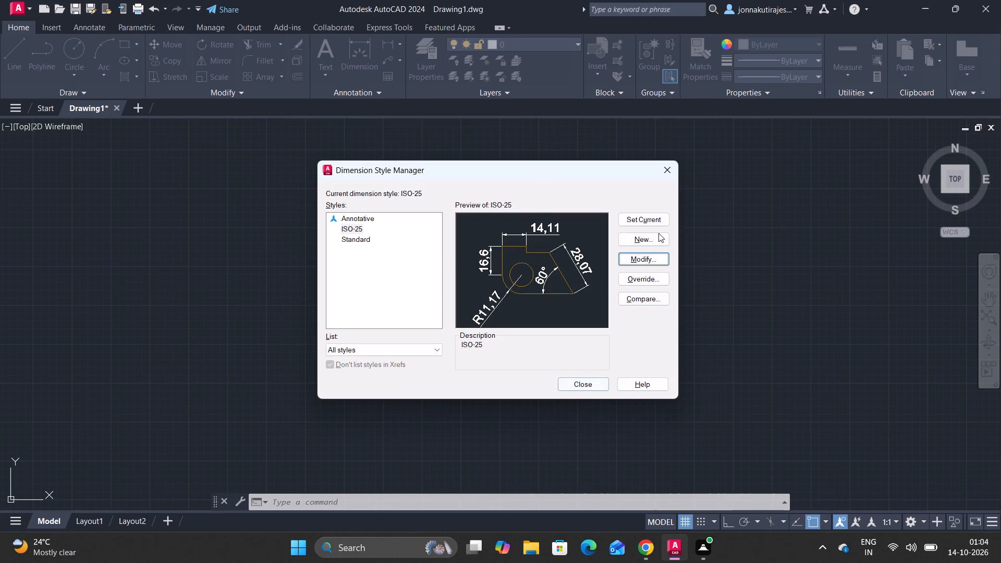
pyautogui.doubleClick(654, 218)
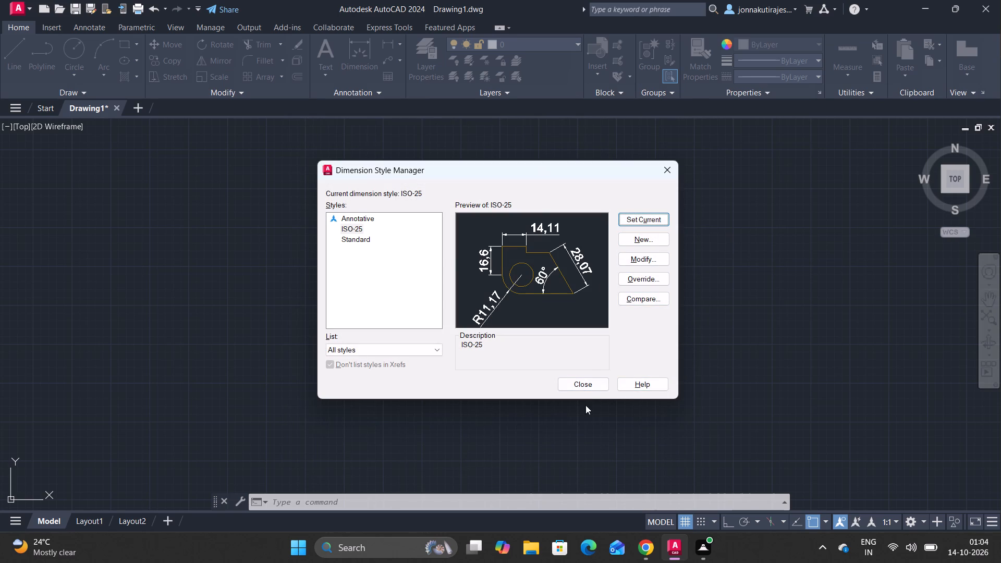
pyautogui.click(583, 384)
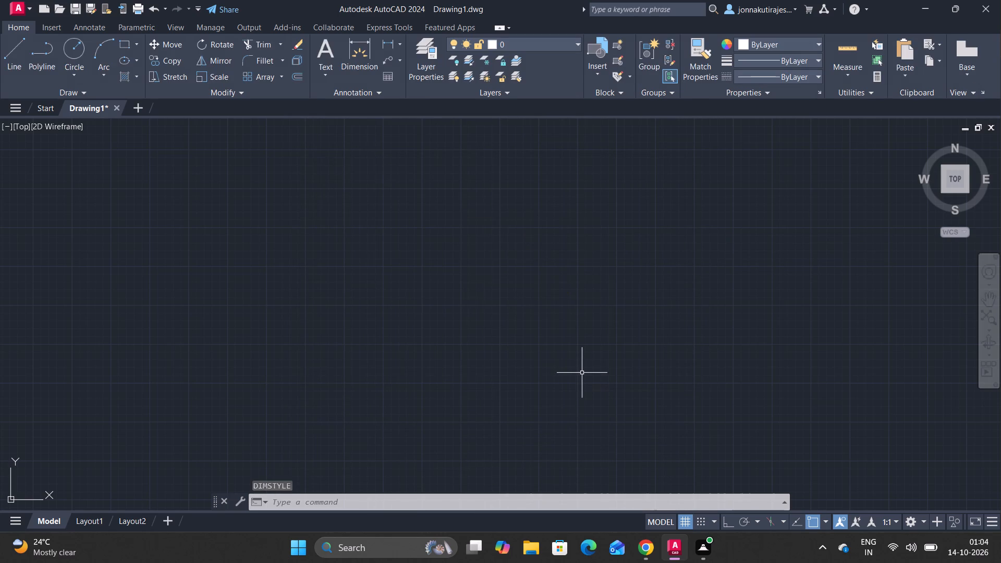
# Set the model space limits from lower-left corner 0,0 to upper-right corner 100,100.
pyautogui.write('LI')
pyautogui.press('m')
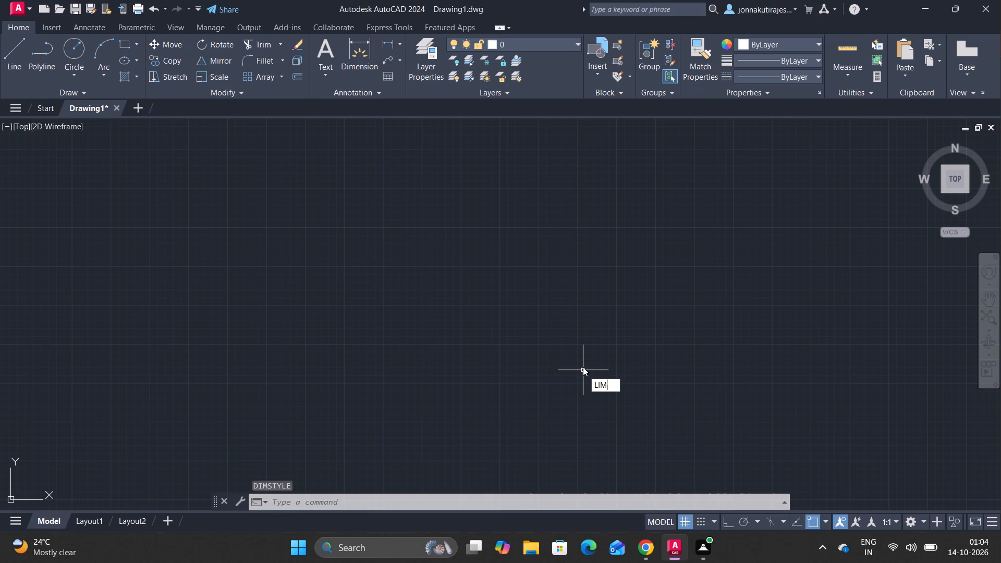
pyautogui.click(637, 398)
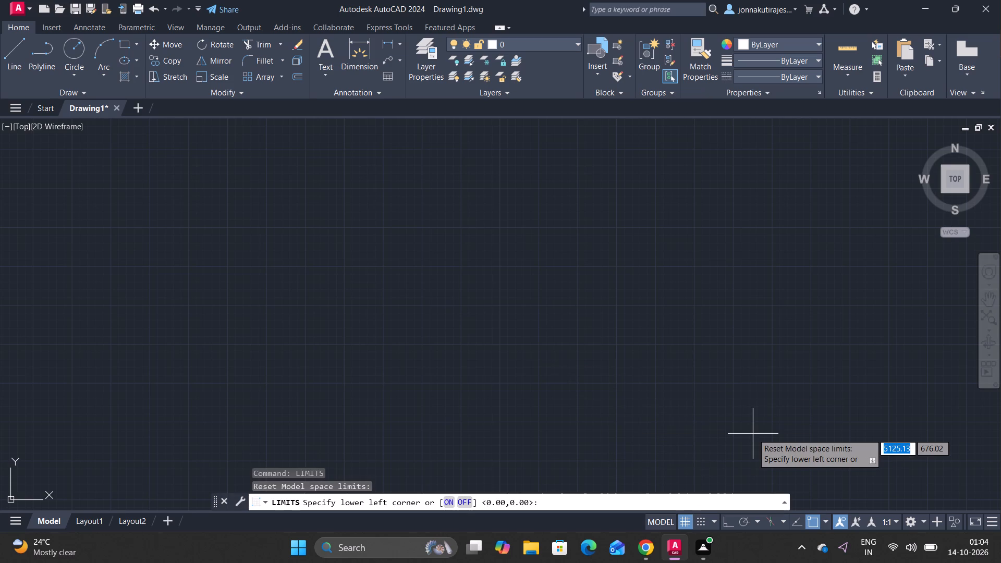
pyautogui.press('0')
pyautogui.write(',0')
pyautogui.press('Return')
pyautogui.write('100')
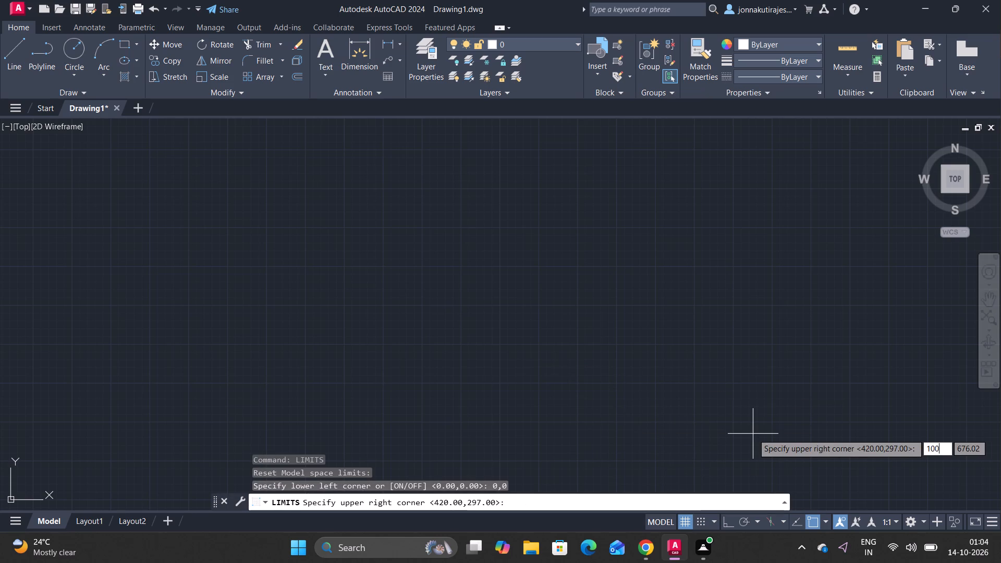
pyautogui.write(',100')
pyautogui.press('Return')
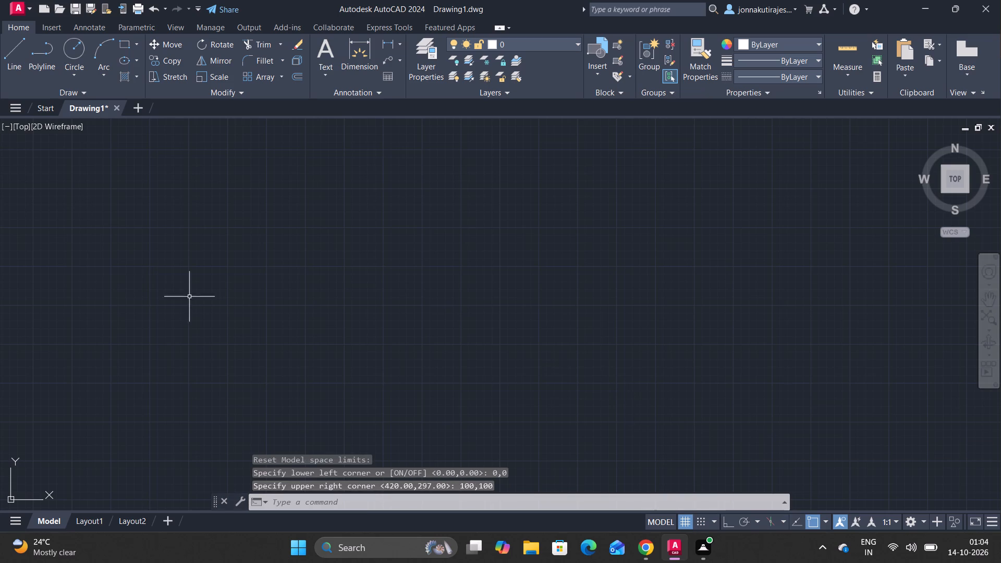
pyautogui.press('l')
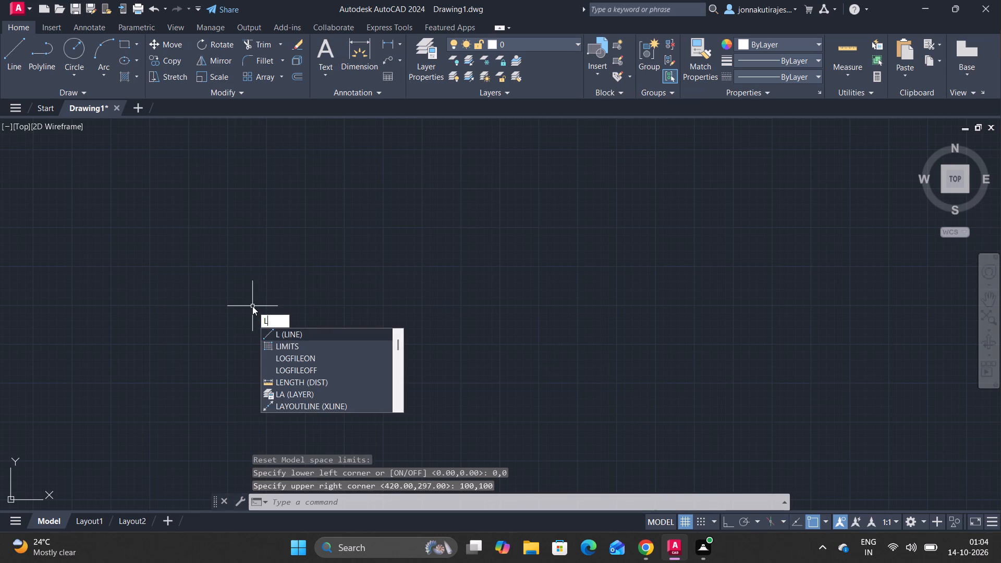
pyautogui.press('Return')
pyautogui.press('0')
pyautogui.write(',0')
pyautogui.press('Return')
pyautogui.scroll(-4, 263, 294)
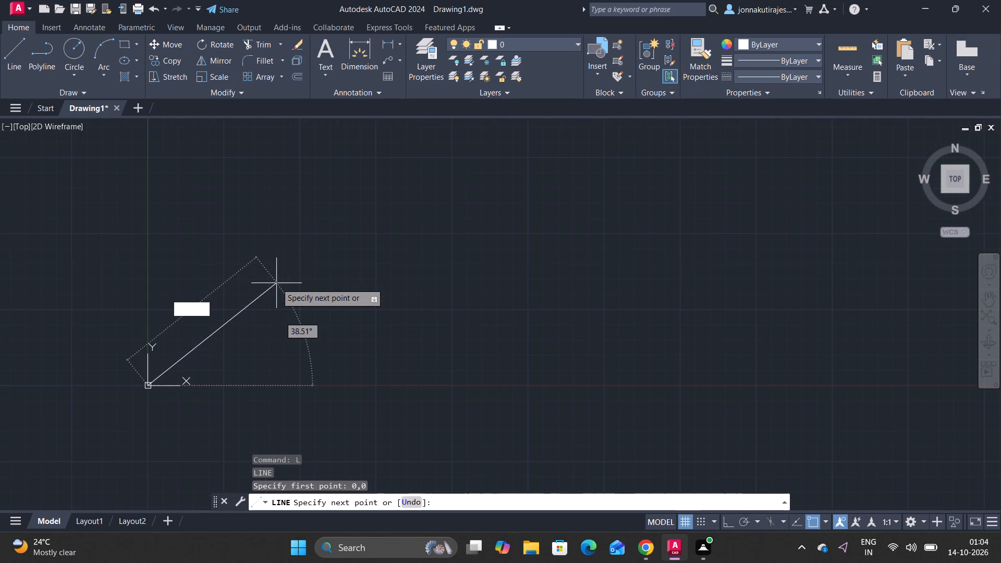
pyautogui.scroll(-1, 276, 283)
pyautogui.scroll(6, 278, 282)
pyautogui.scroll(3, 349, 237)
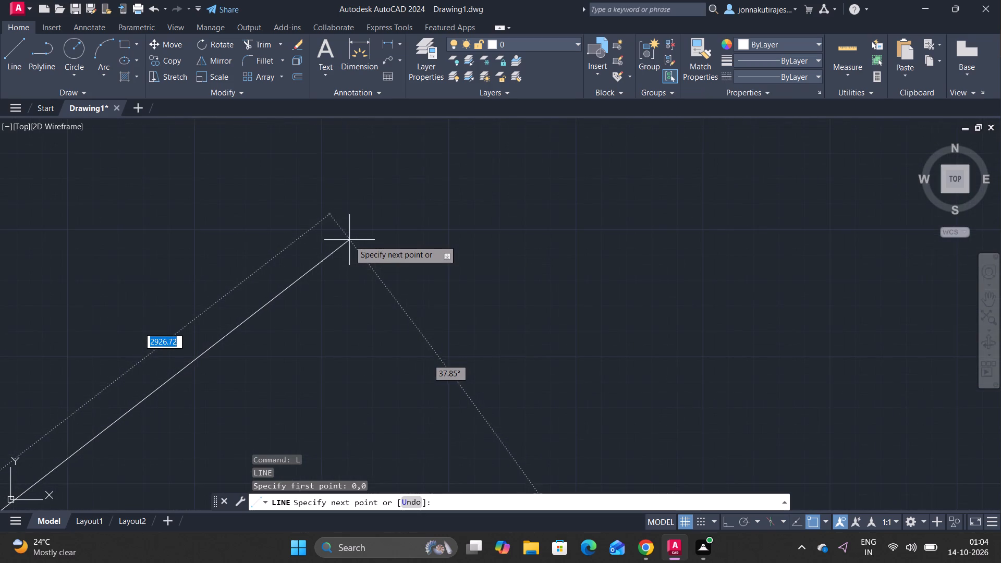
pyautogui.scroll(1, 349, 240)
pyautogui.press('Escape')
# Draw a circle of diameter 78 in the open drawing area, defined by centre and diameter.
pyautogui.scroll(-1, 352, 243)
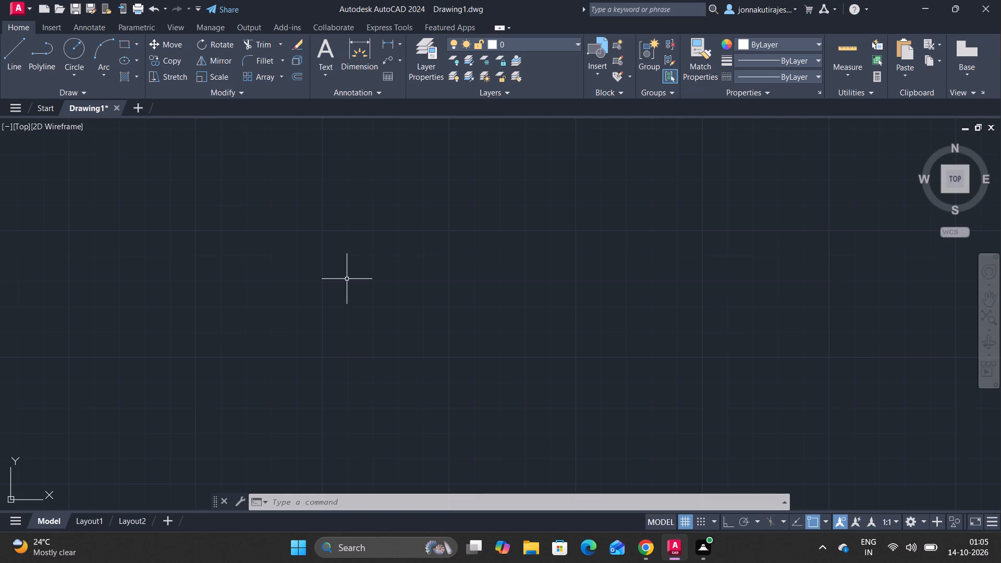
pyautogui.click(76, 54)
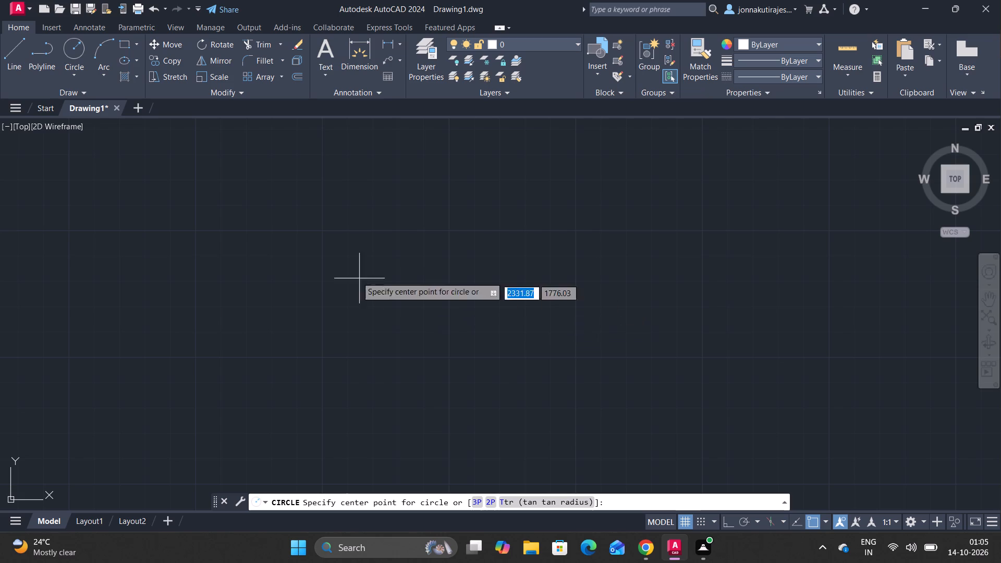
pyautogui.click(75, 72)
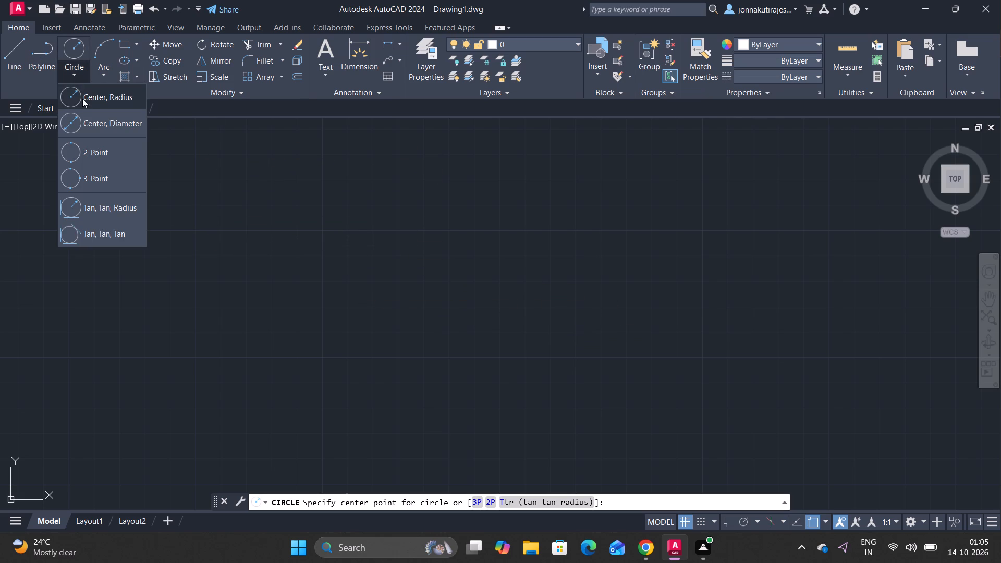
pyautogui.click(87, 117)
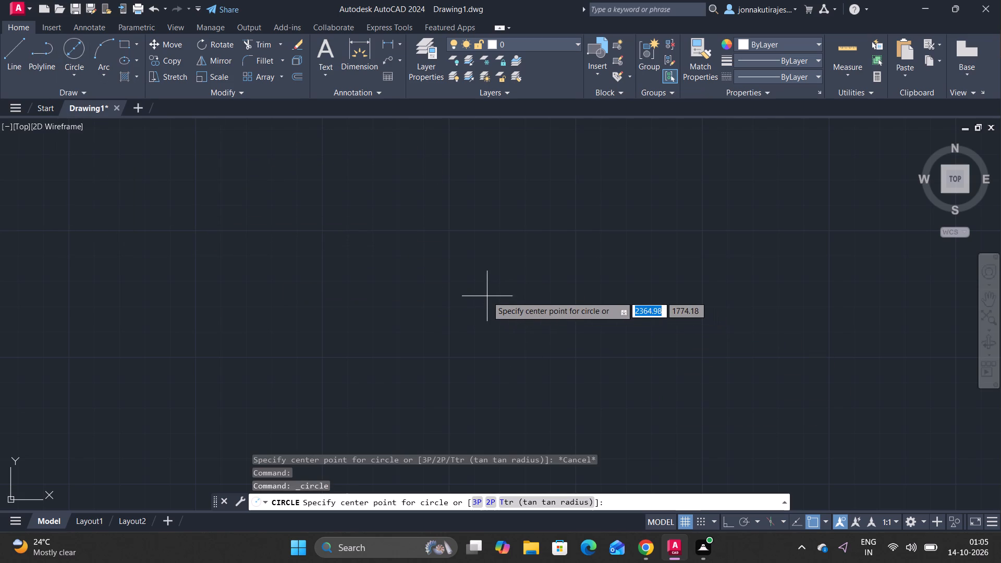
pyautogui.click(474, 287)
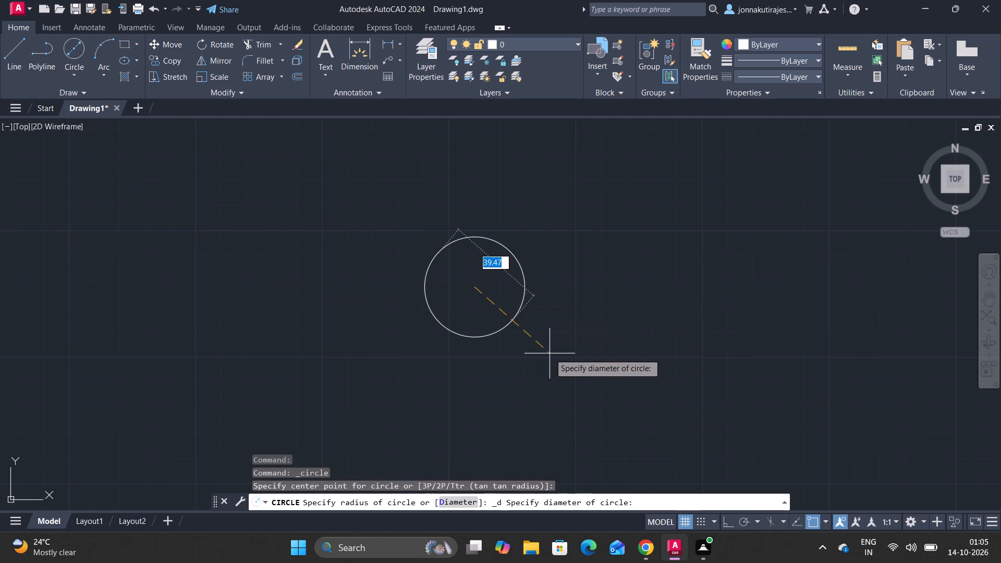
pyautogui.write('78')
pyautogui.press('Return')
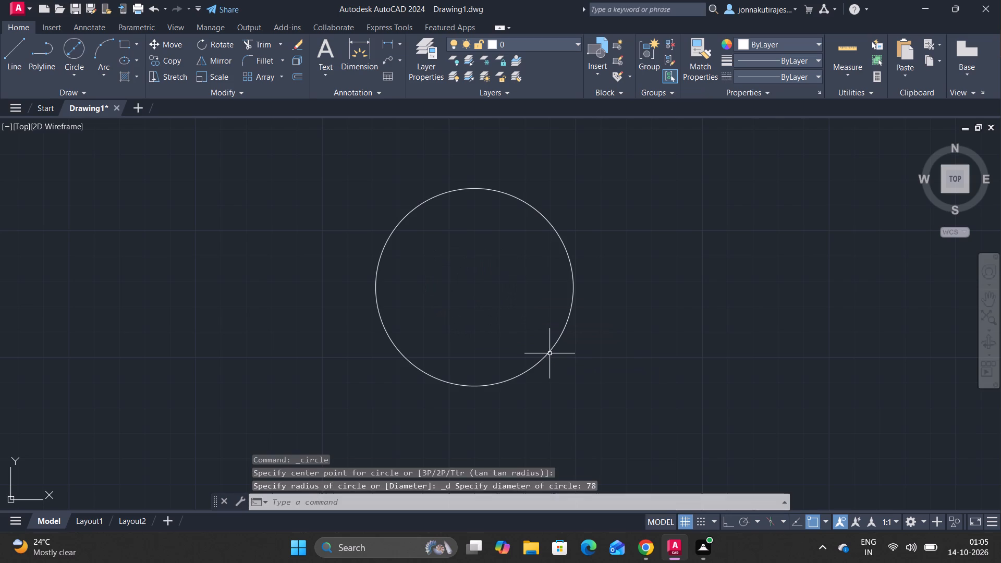
# Draw a concentric circle of diameter 54 inside the 78-diameter circle.
pyautogui.scroll(-1, 548, 420)
pyautogui.scroll(1, 545, 406)
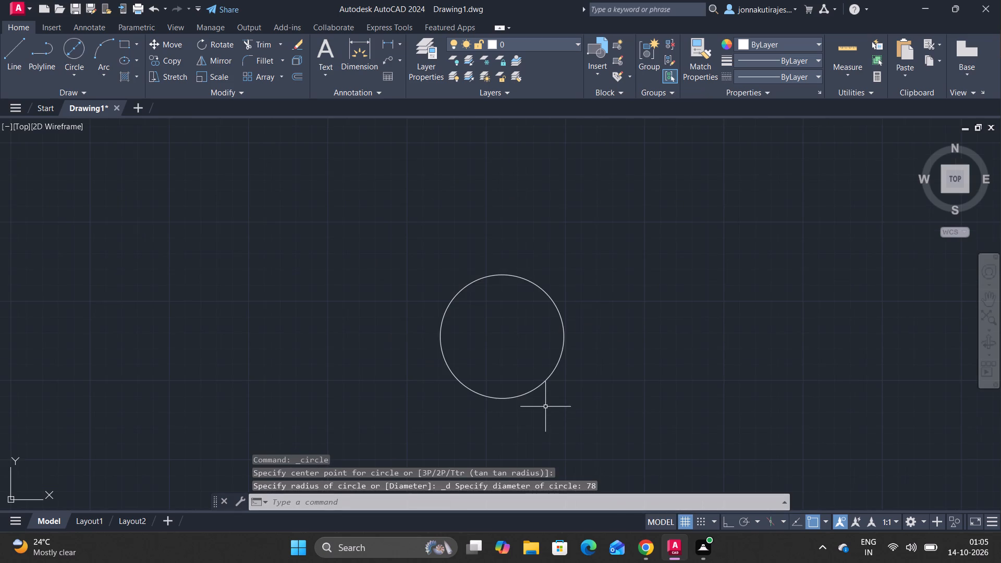
pyautogui.click(70, 51)
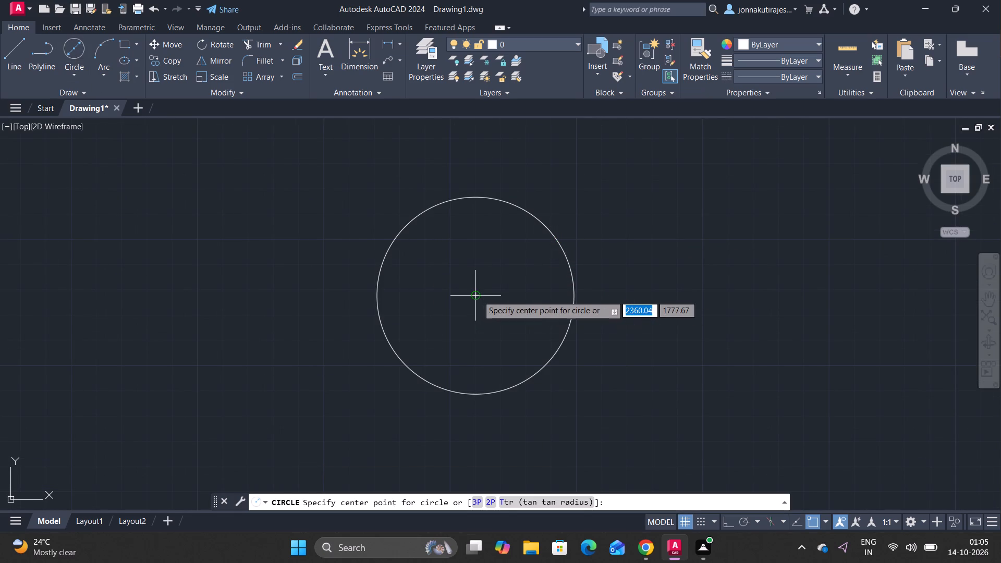
pyautogui.click(478, 296)
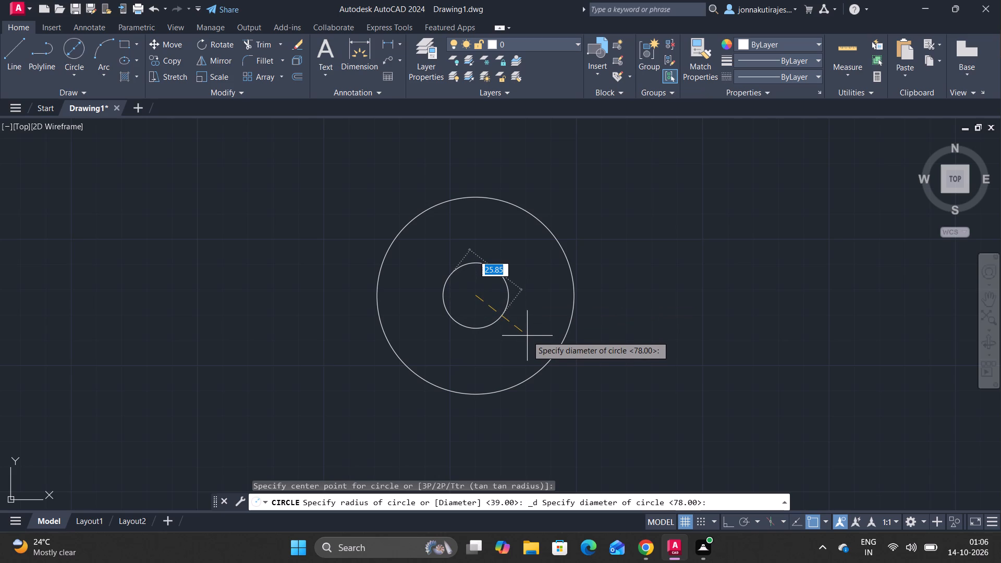
pyautogui.write('54')
pyautogui.press('Return')
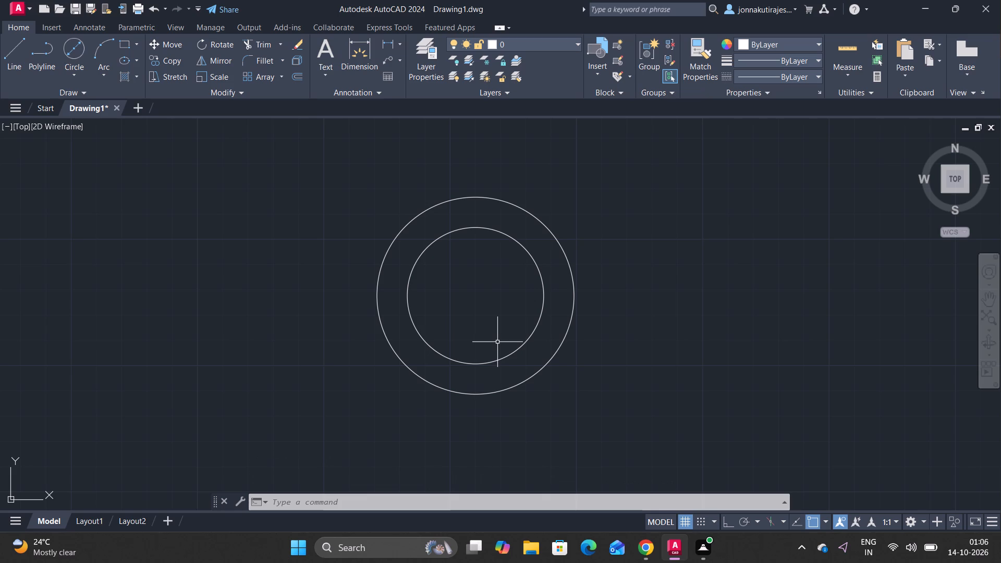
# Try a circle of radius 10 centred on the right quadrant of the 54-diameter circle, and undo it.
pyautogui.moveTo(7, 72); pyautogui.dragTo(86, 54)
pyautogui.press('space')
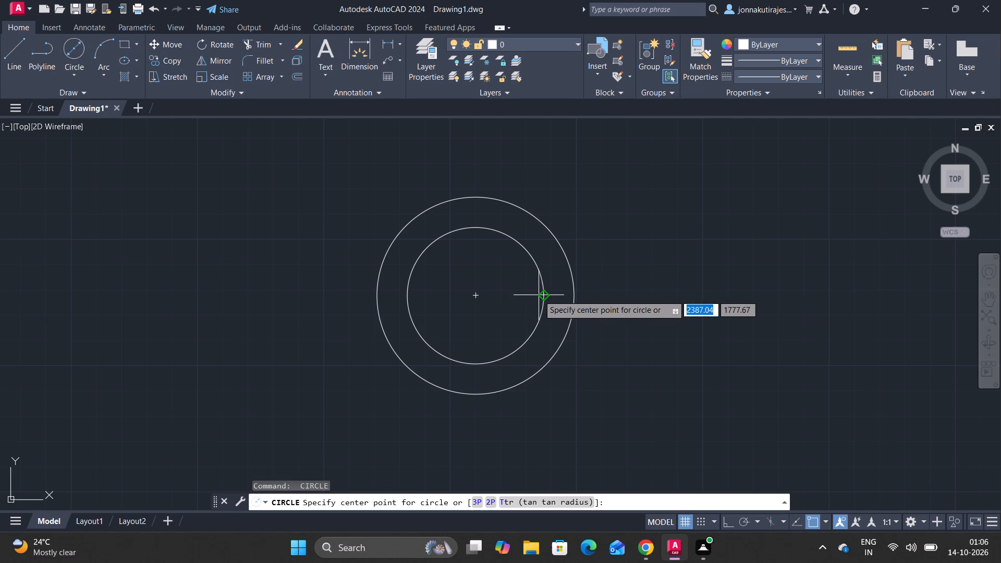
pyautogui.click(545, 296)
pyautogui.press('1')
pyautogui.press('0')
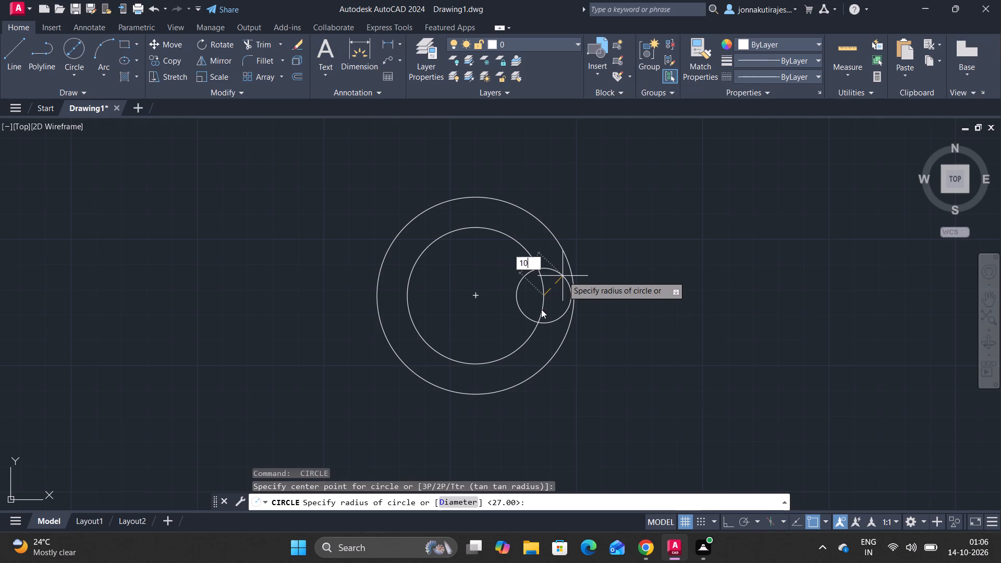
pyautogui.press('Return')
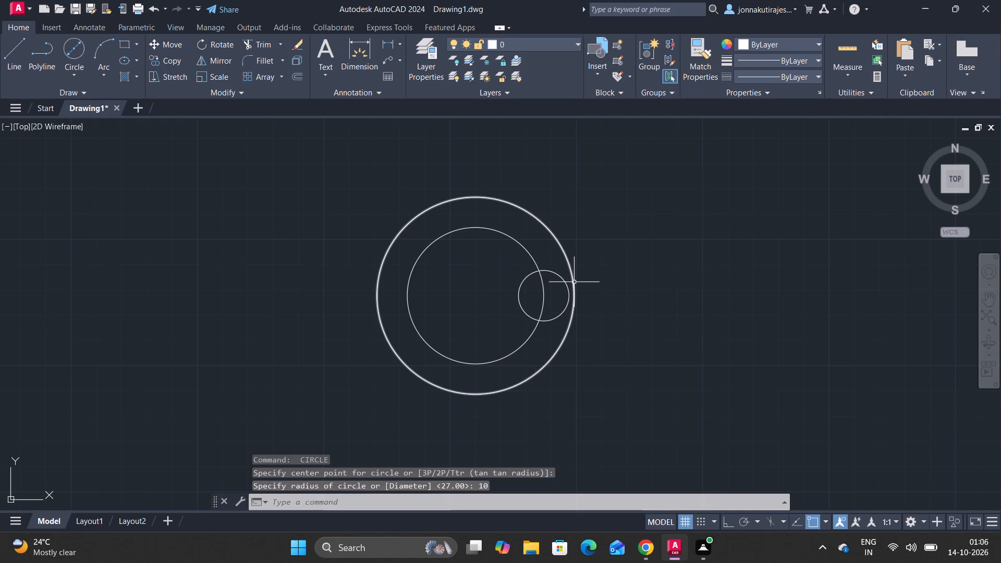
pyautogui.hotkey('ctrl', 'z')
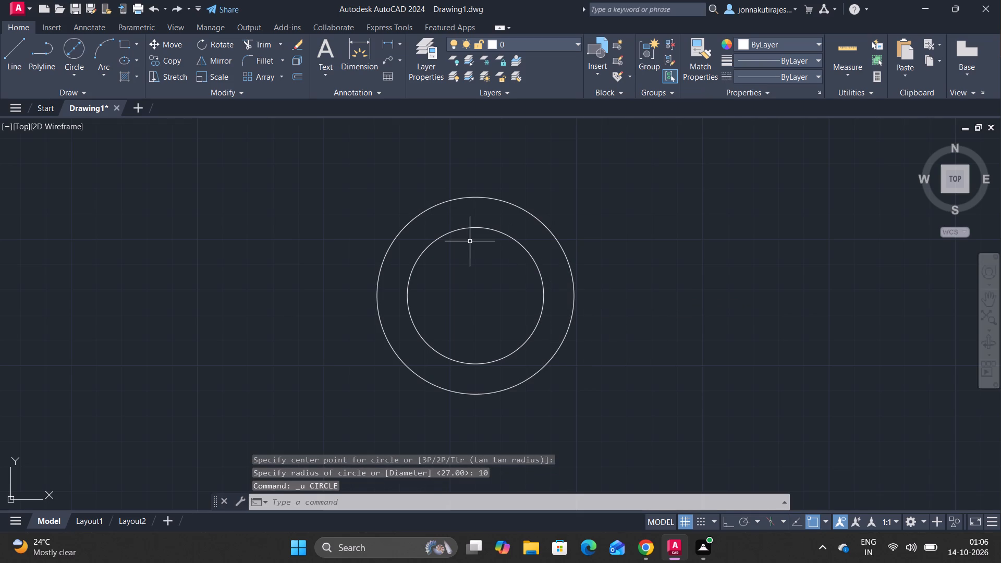
# Draw a circle of radius 5 centred on the right quadrant of the 54-diameter circle.
pyautogui.moveTo(573, 275); pyautogui.dragTo(579, 270, button='right')
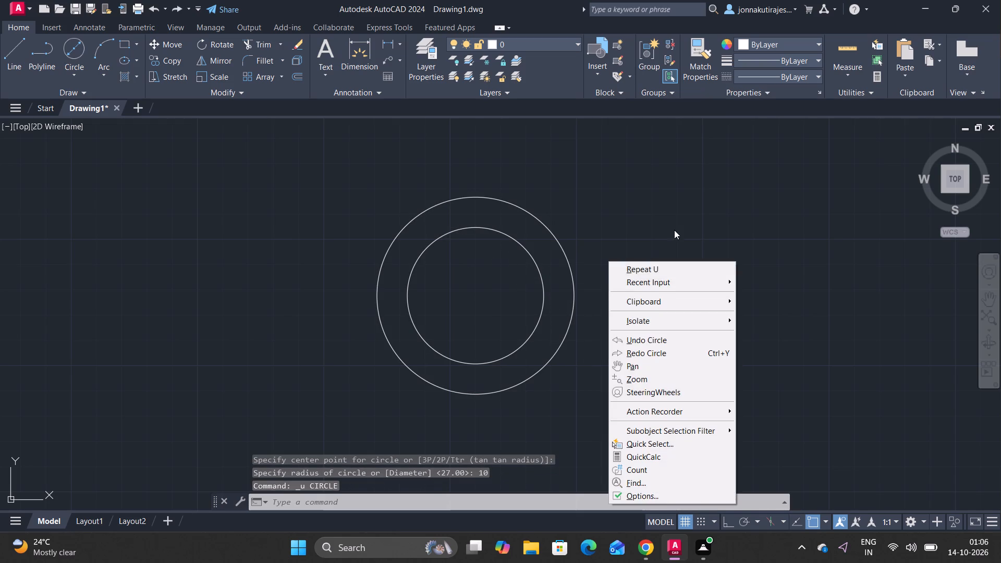
pyautogui.click(670, 283)
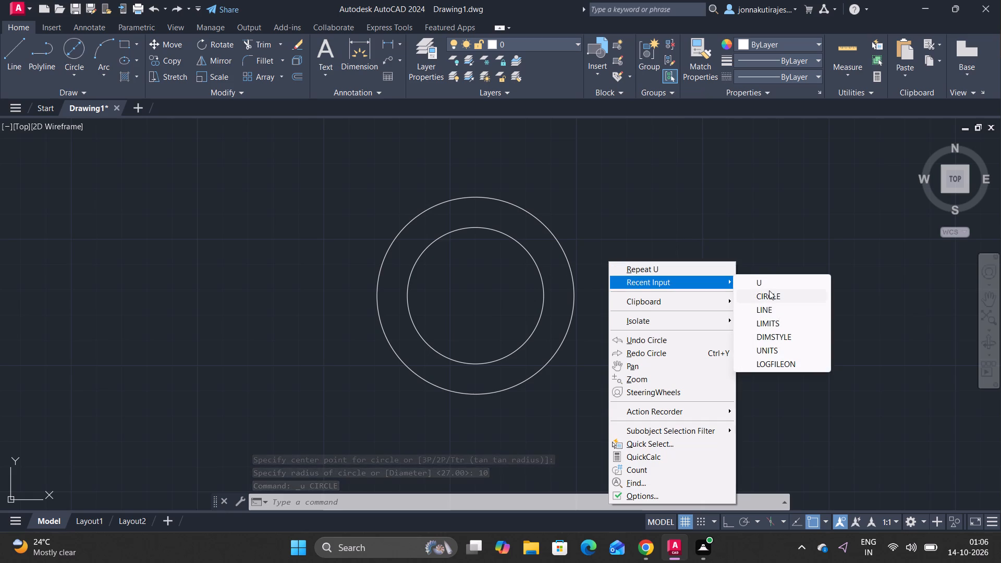
pyautogui.click(769, 290)
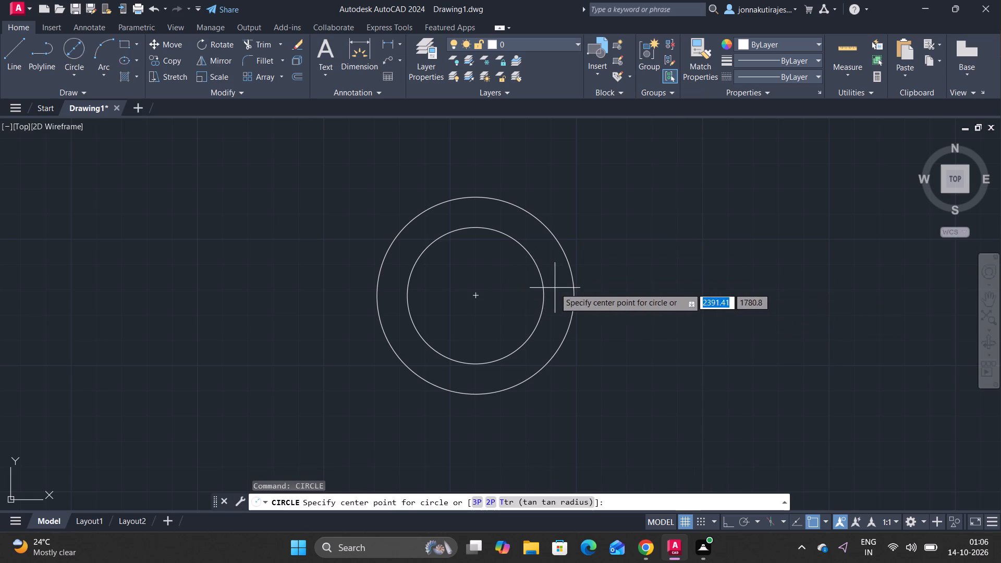
pyautogui.click(540, 294)
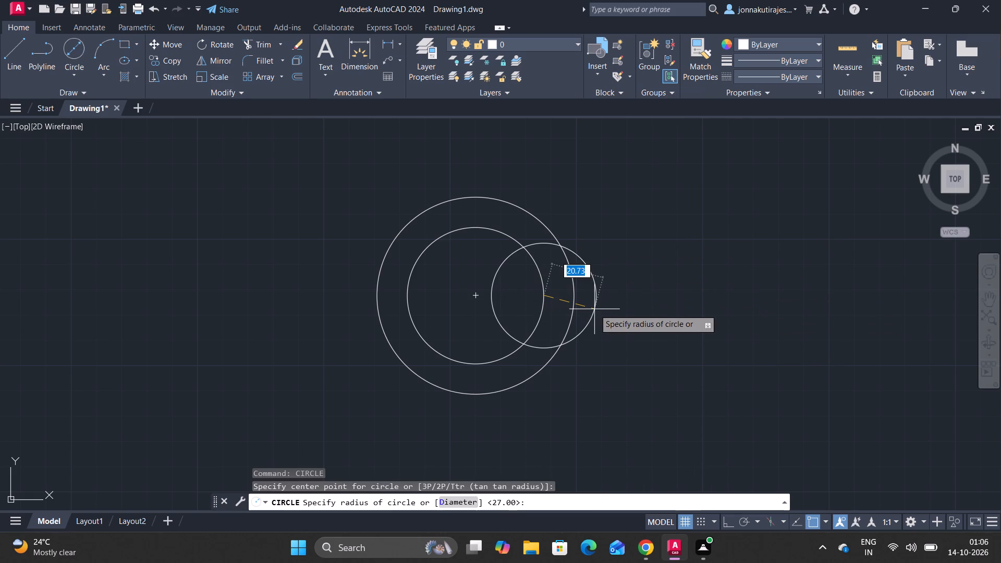
pyautogui.press('5')
pyautogui.press('Return')
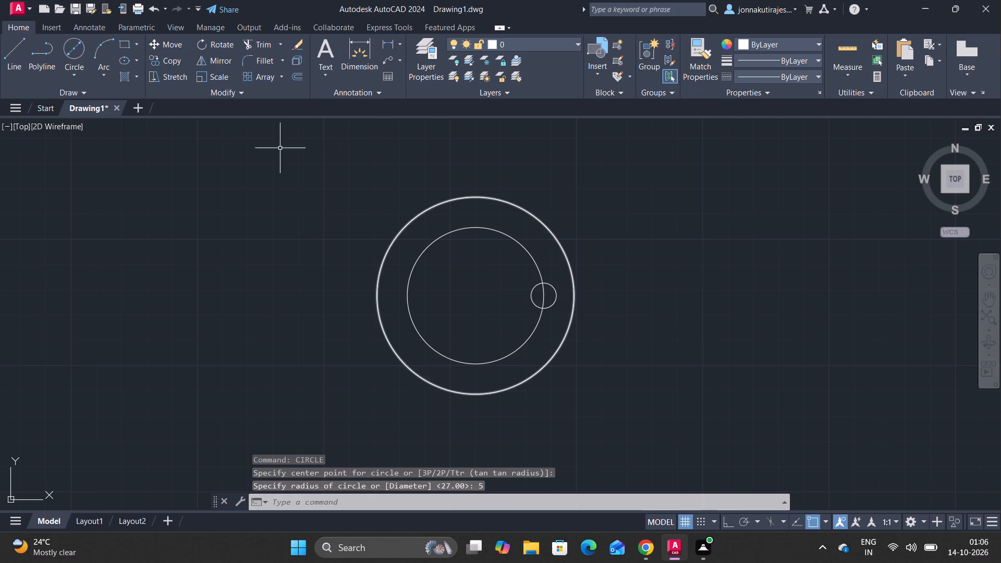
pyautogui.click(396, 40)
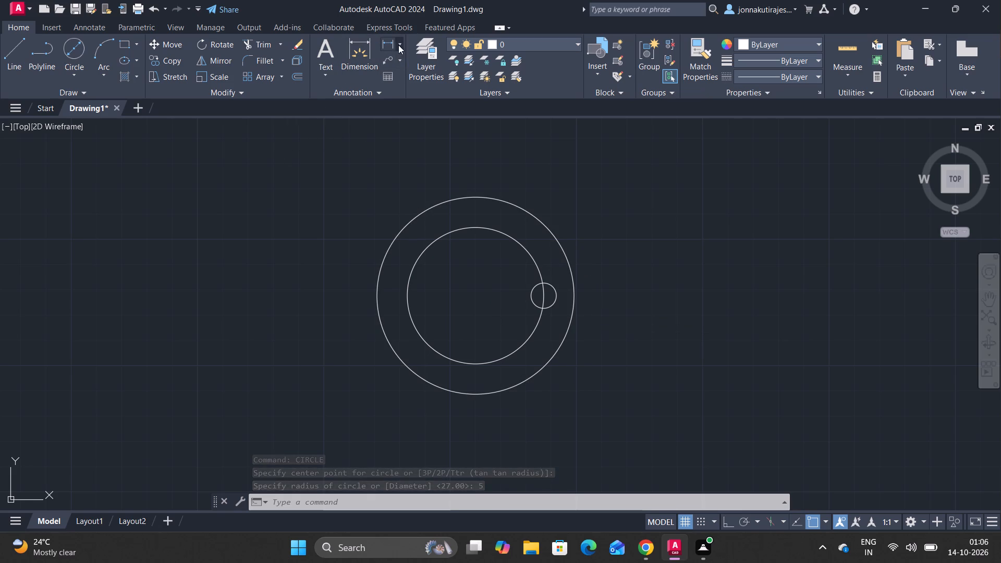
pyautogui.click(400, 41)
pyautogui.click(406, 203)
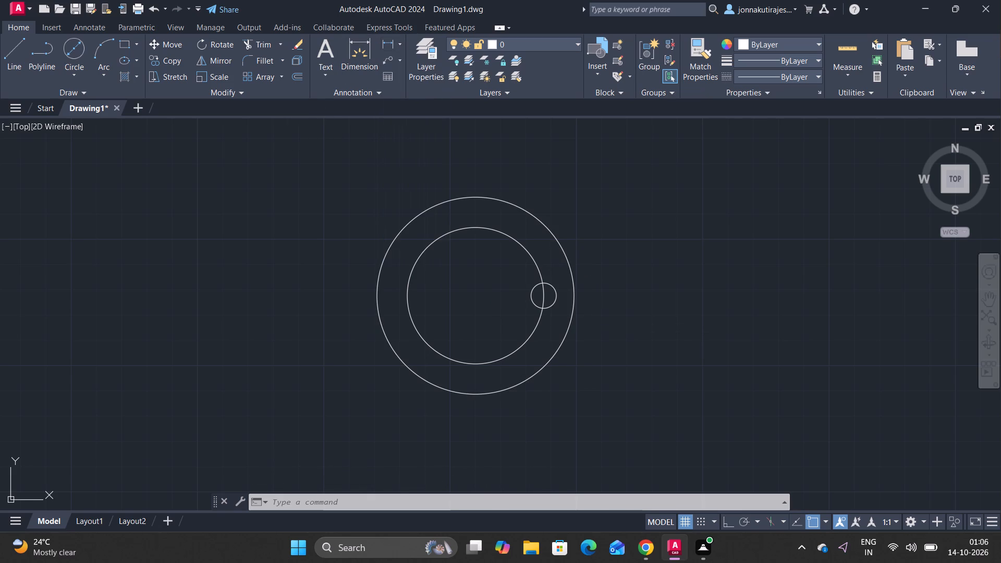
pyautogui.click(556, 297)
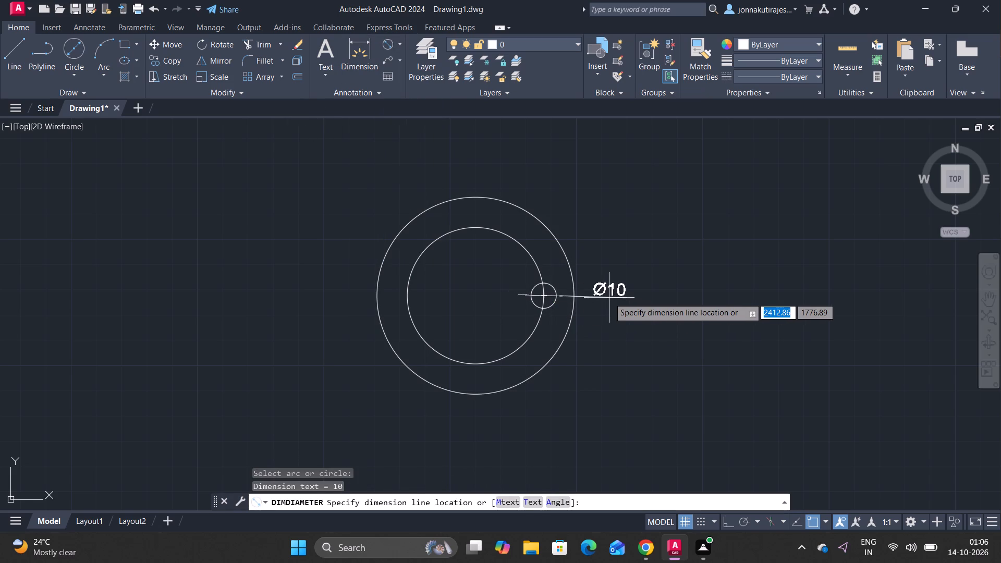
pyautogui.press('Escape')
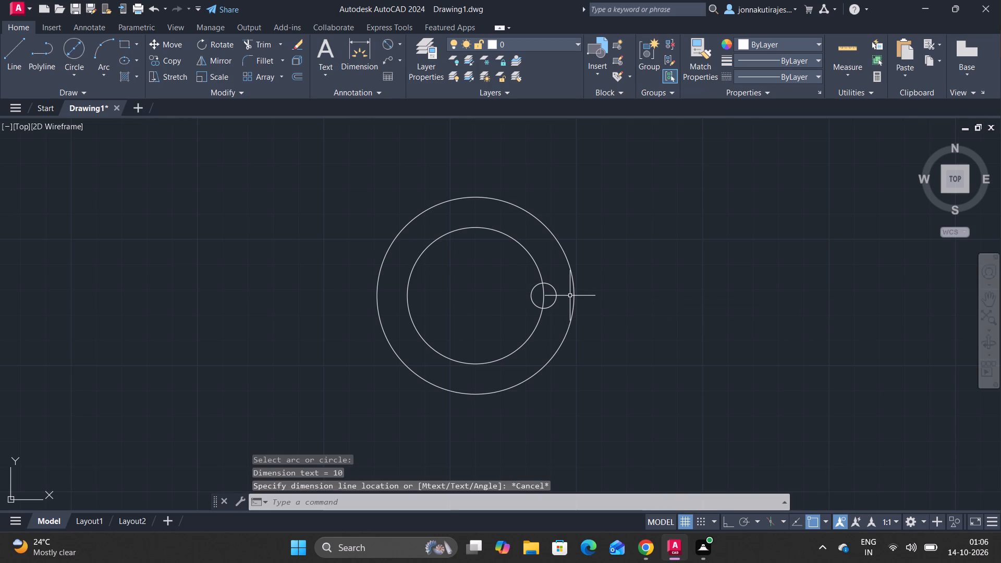
# Create a polar array of the small circle with 6 items over 360 degrees around the concentric circles' centre.
pyautogui.click(557, 300)
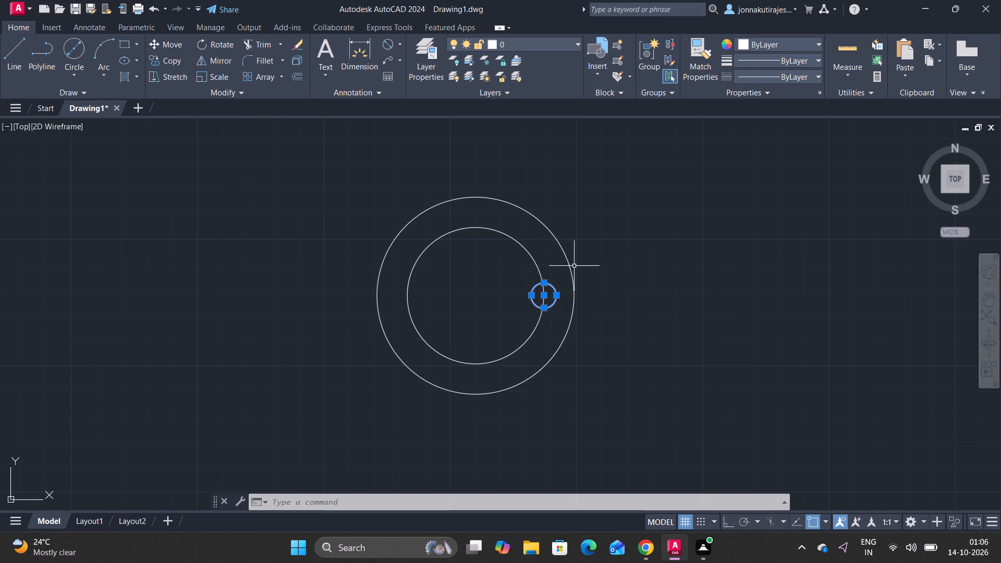
pyautogui.press('a')
pyautogui.press('r')
pyautogui.press('Return')
pyautogui.moveTo(596, 325); pyautogui.dragTo(578, 267)
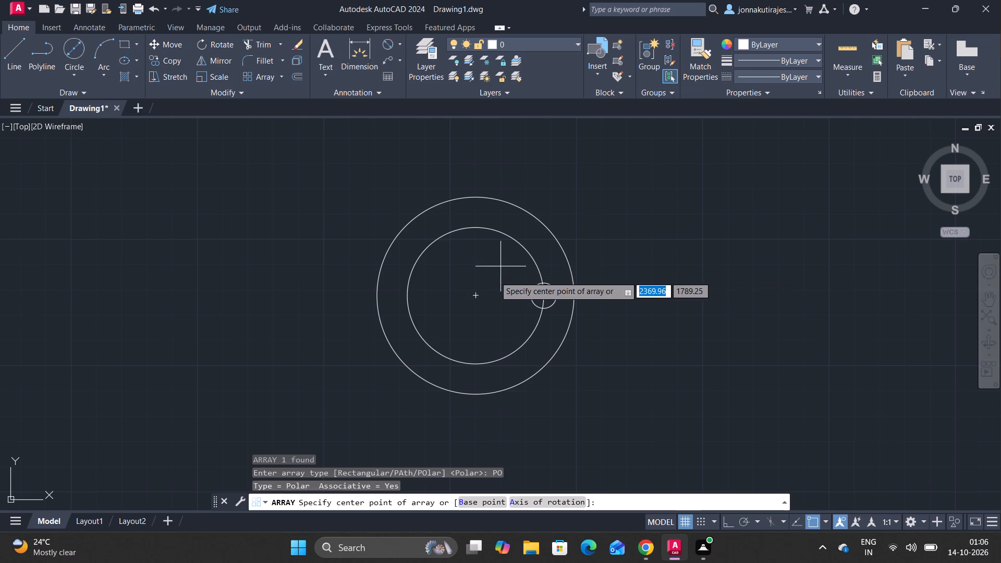
pyautogui.click(478, 298)
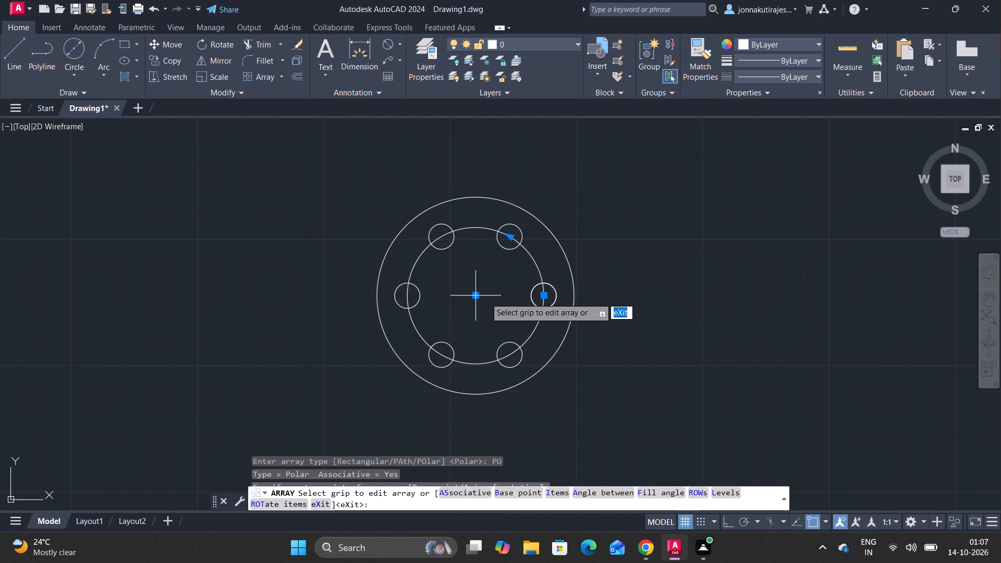
pyautogui.click(626, 253)
pyautogui.click(616, 65)
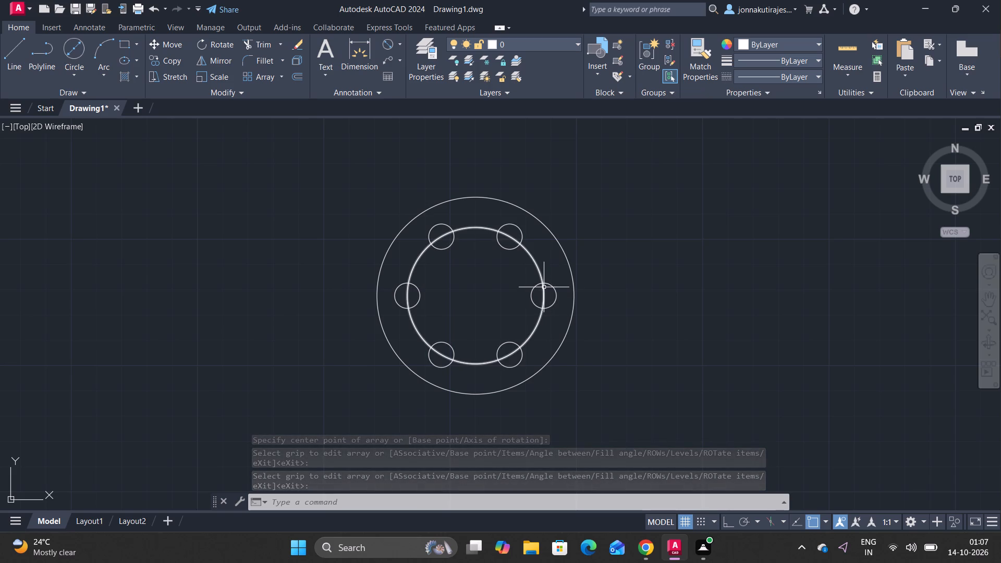
# Draw a circle of diameter 10 at the common centre of the concentric circles.
pyautogui.click(70, 49)
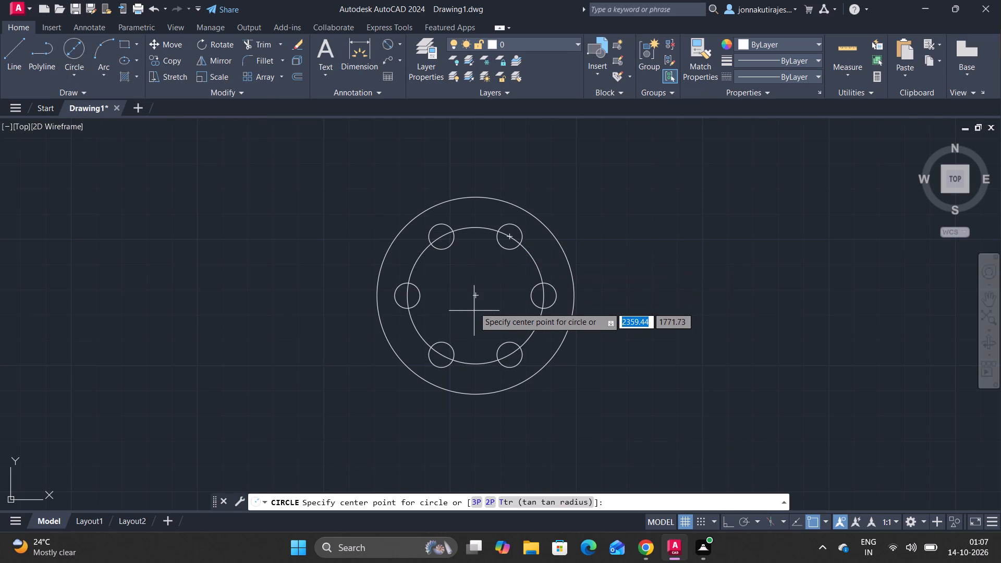
pyautogui.click(474, 298)
pyautogui.write('10')
pyautogui.press('Return')
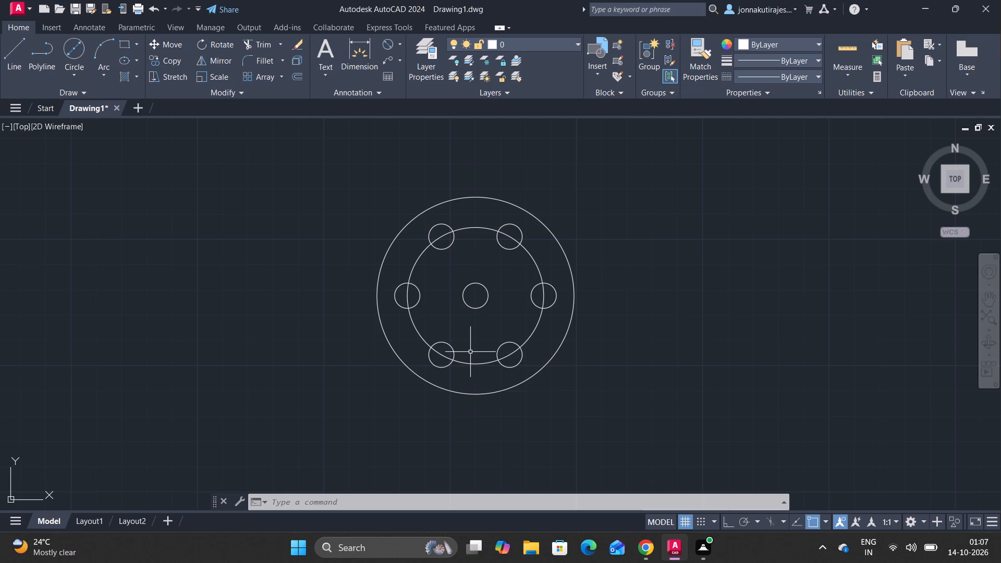
# With Ortho on, draw a line from the circles' centre 50 units straight up, continuing 38 units to the right.
pyautogui.click(18, 44)
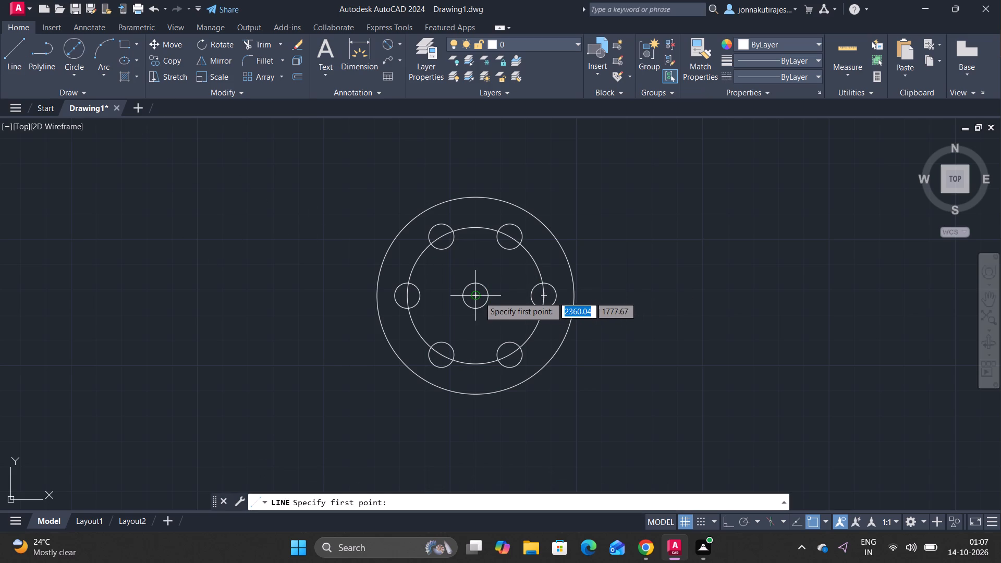
pyautogui.click(479, 297)
pyautogui.click(729, 521)
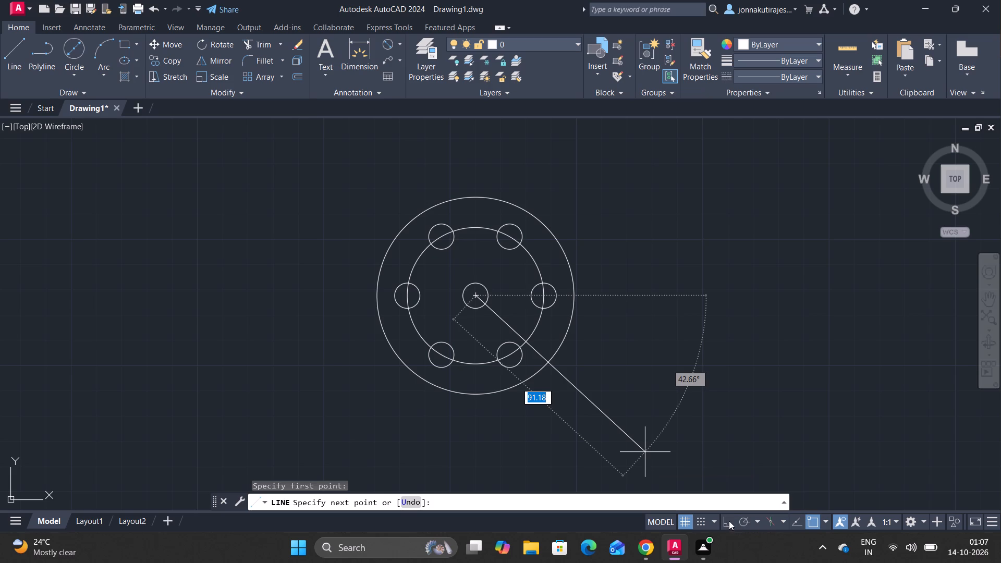
pyautogui.scroll(-1, 492, 187)
pyautogui.moveTo(493, 205); pyautogui.dragTo(483, 342, button='middle')
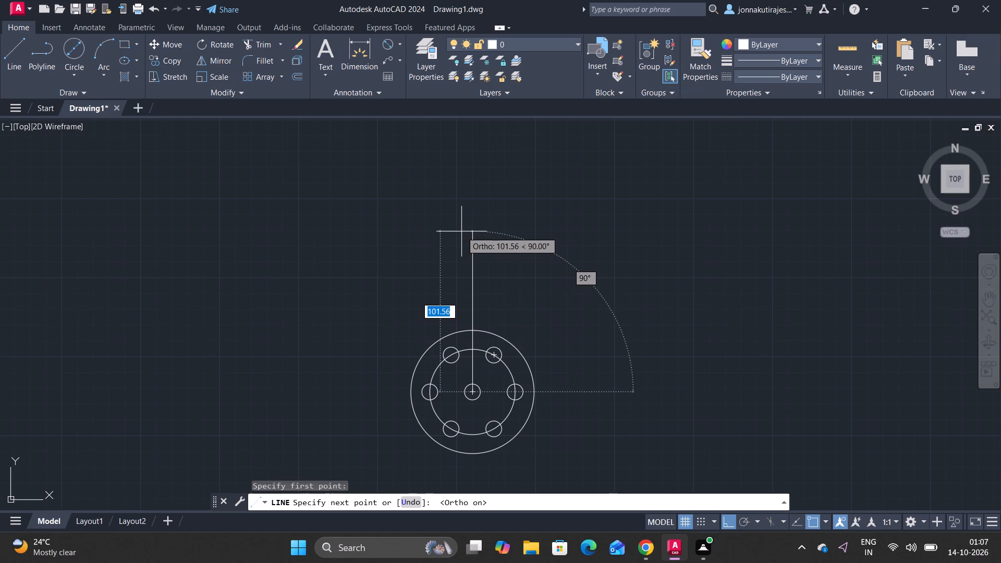
pyautogui.press('5')
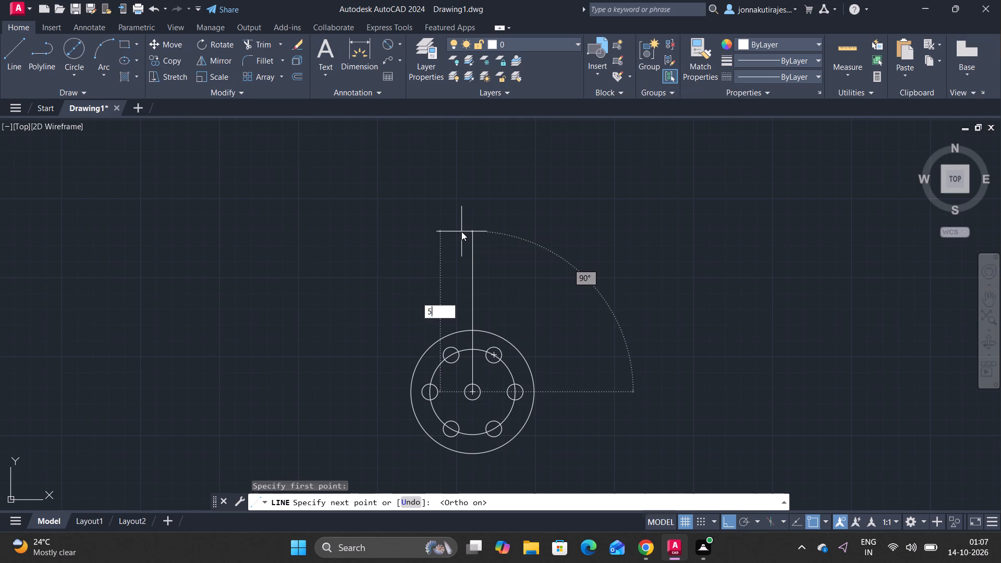
pyautogui.press('0')
pyautogui.press('Return')
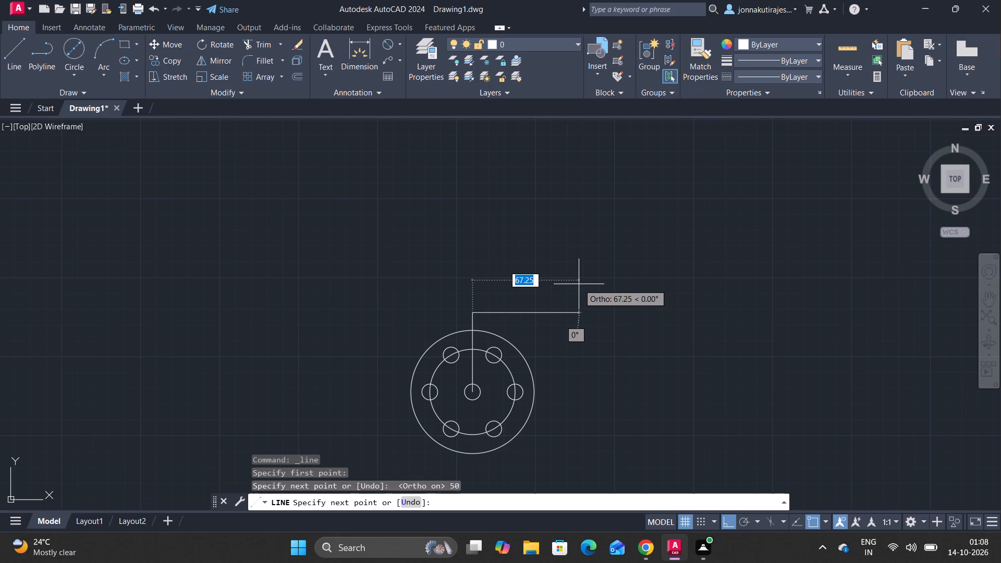
pyautogui.write('38')
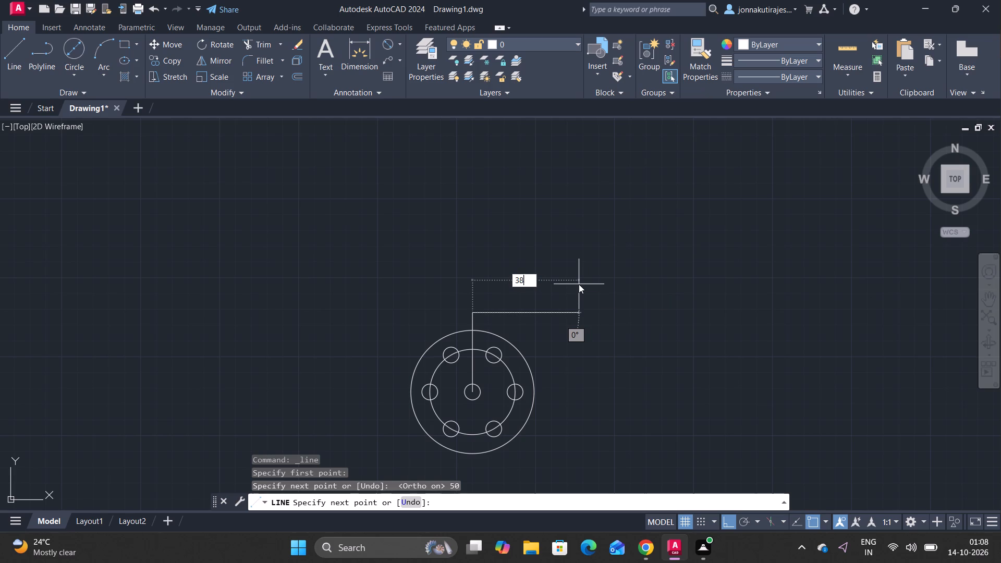
pyautogui.press('Return')
pyautogui.press('space')
# Draw a 38-unit horizontal line to the left from the upper end of the 50-unit vertical line.
pyautogui.press('space')
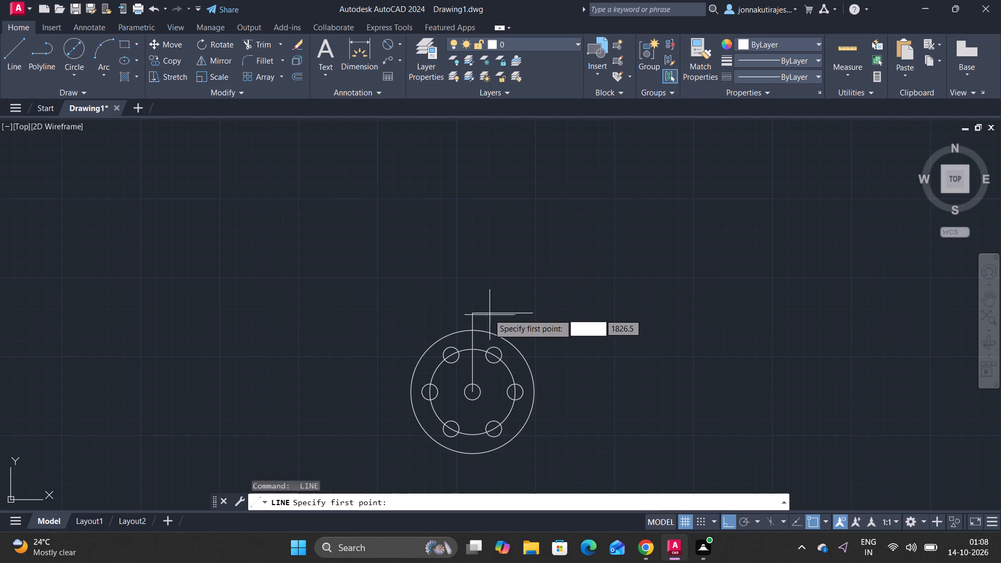
pyautogui.click(471, 314)
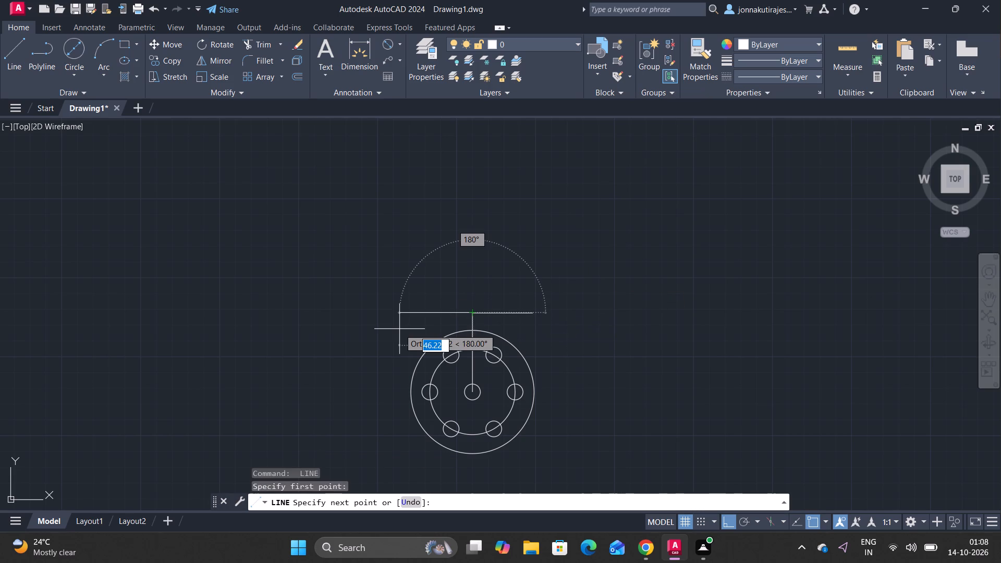
pyautogui.press('3')
pyautogui.press('8')
pyautogui.press('Return')
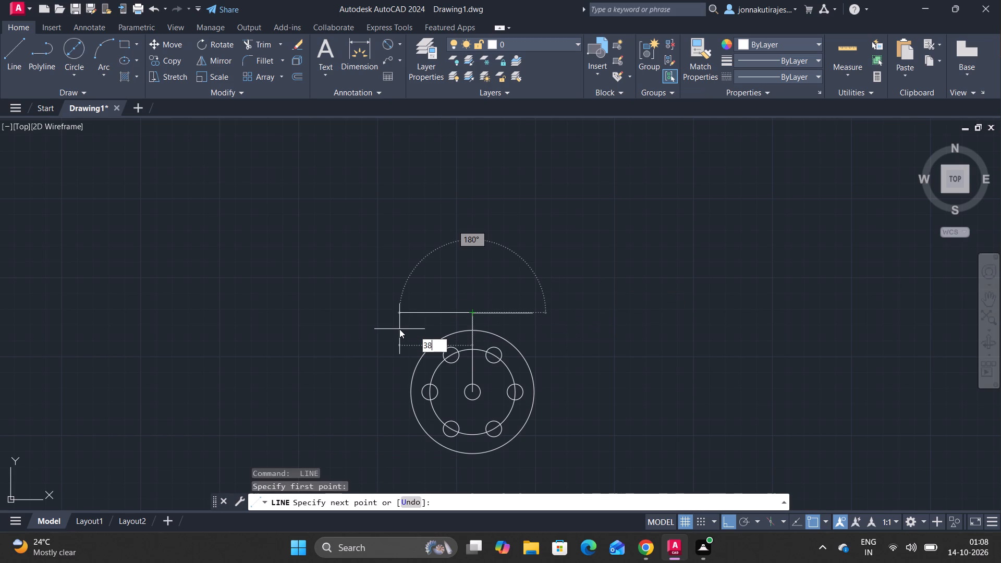
pyautogui.press('space')
# Draw a 42-unit line straight up from the midpoint of the horizontal line above the circles.
pyautogui.press('space')
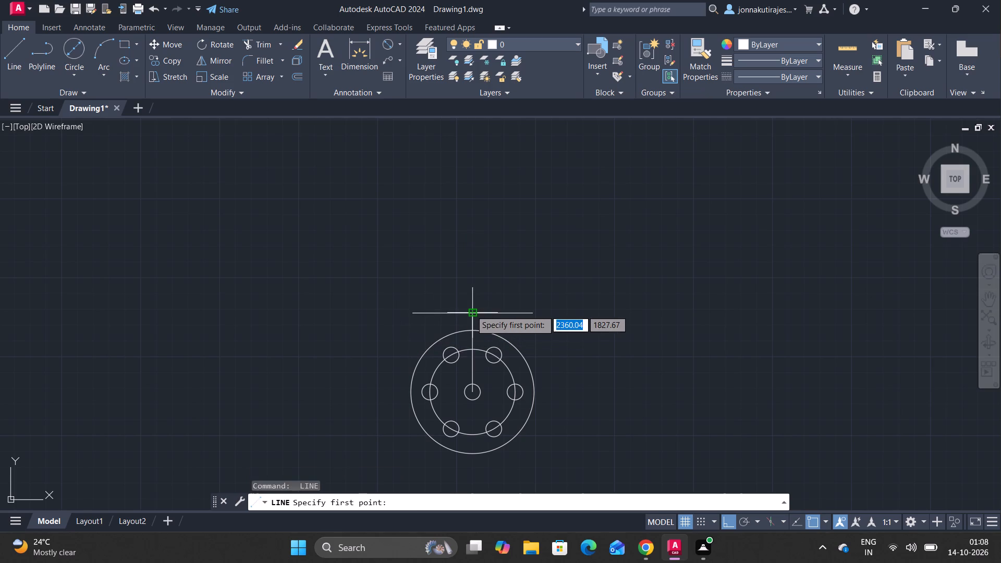
pyautogui.moveTo(471, 310); pyautogui.dragTo(474, 295)
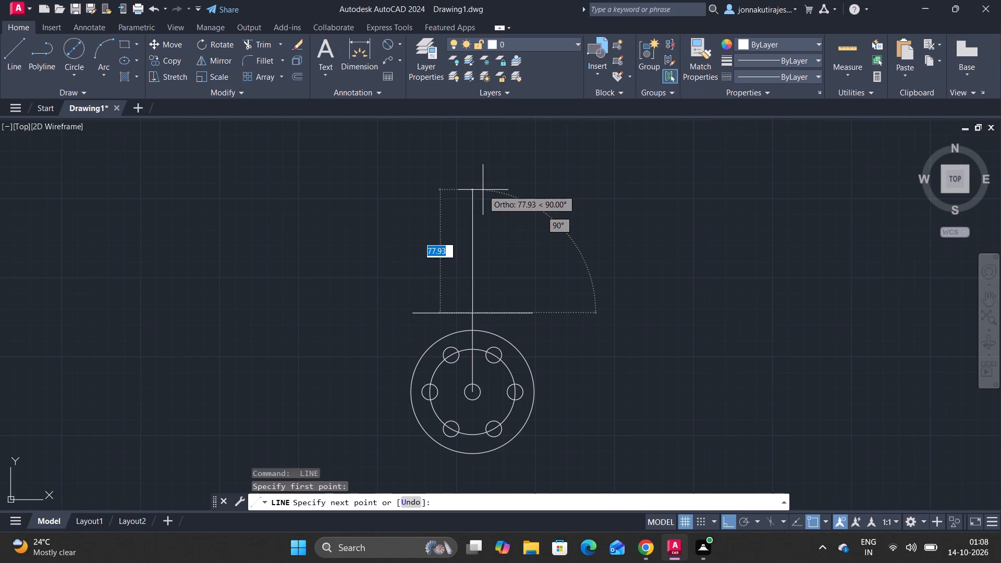
pyautogui.press('2')
pyautogui.press('BackSpace')
pyautogui.write('42')
pyautogui.press('Return')
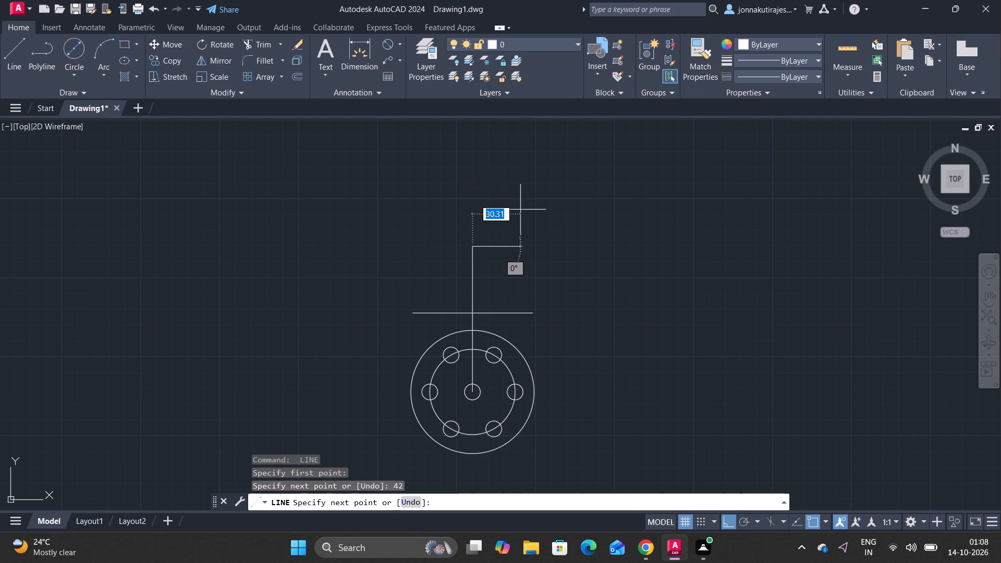
# Draw a circle of diameter 30 centred on the left end of the horizontal line.
pyautogui.press('Escape')
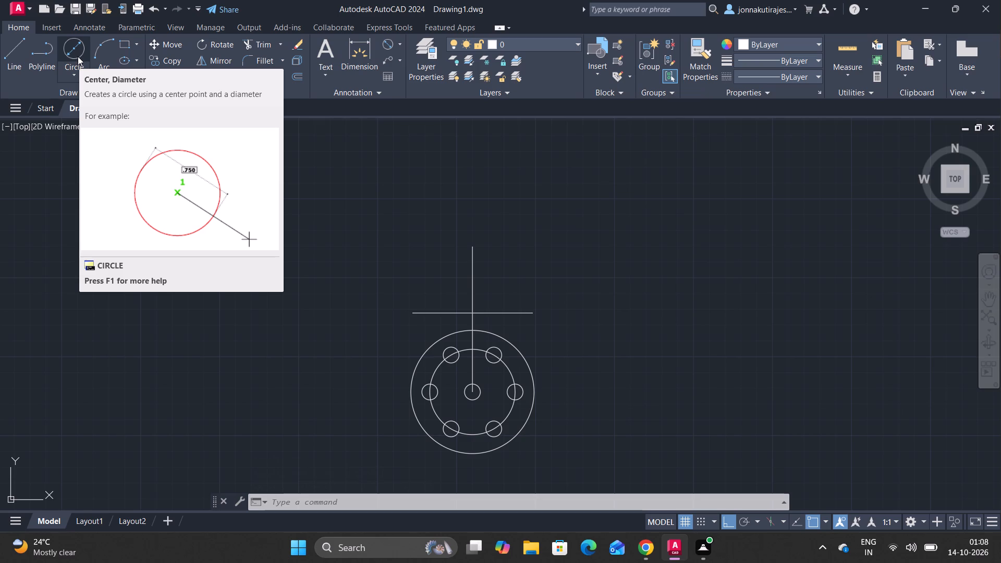
pyautogui.click(80, 48)
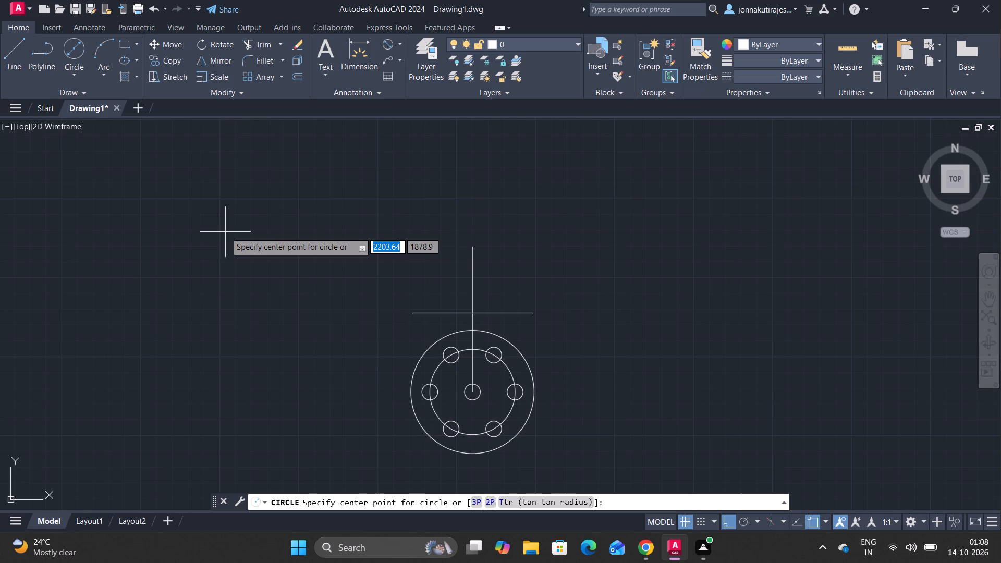
pyautogui.click(419, 314)
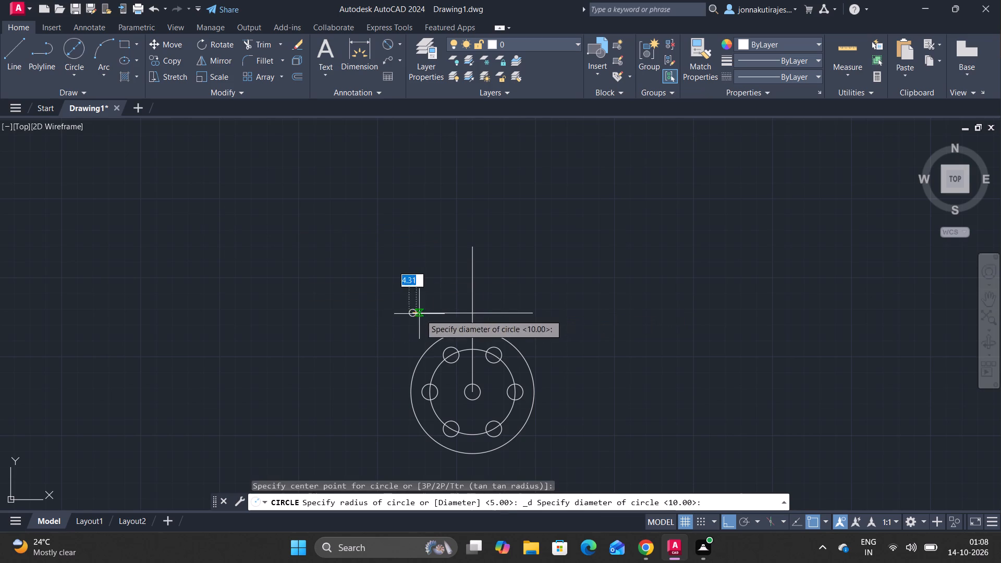
pyautogui.write('30')
pyautogui.press('Return')
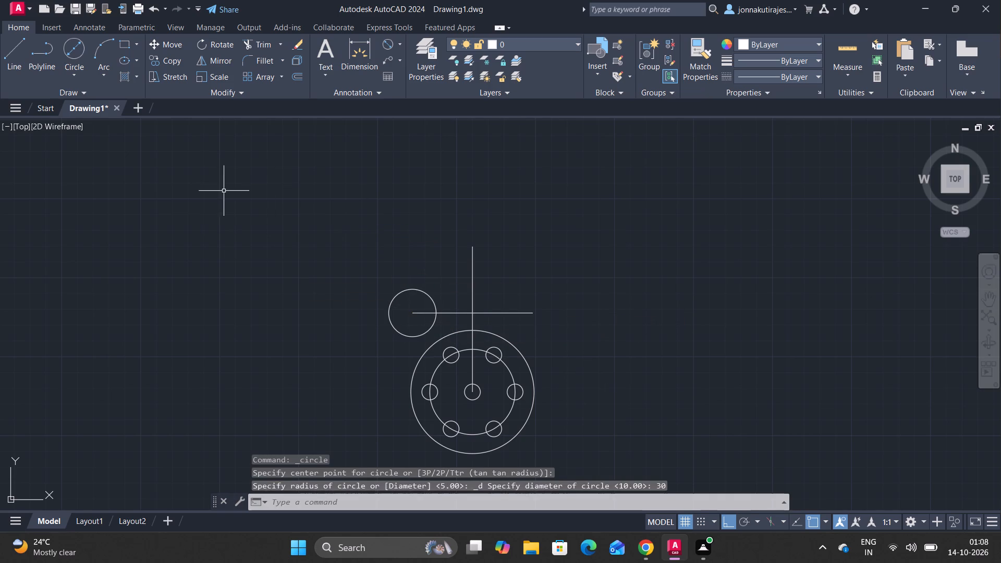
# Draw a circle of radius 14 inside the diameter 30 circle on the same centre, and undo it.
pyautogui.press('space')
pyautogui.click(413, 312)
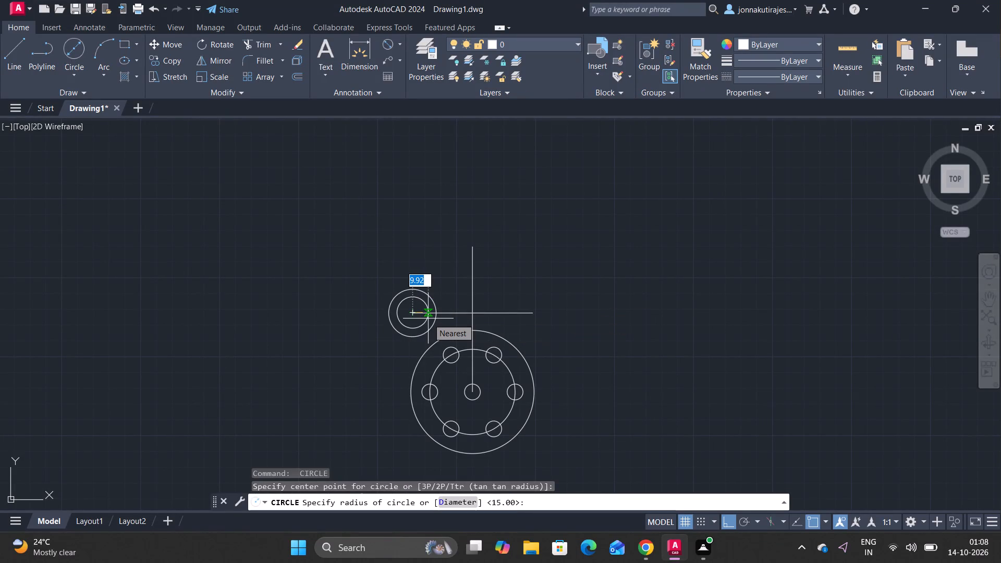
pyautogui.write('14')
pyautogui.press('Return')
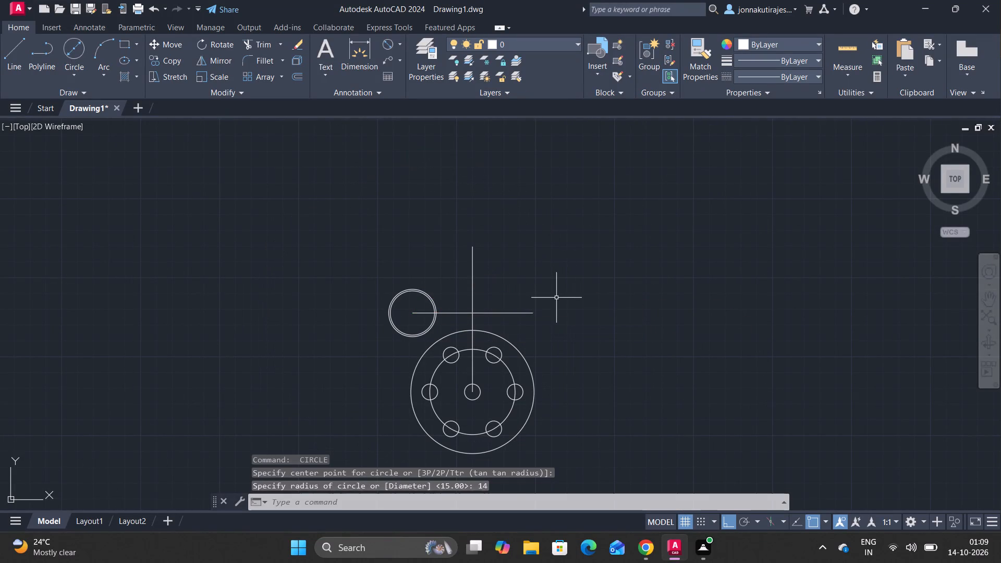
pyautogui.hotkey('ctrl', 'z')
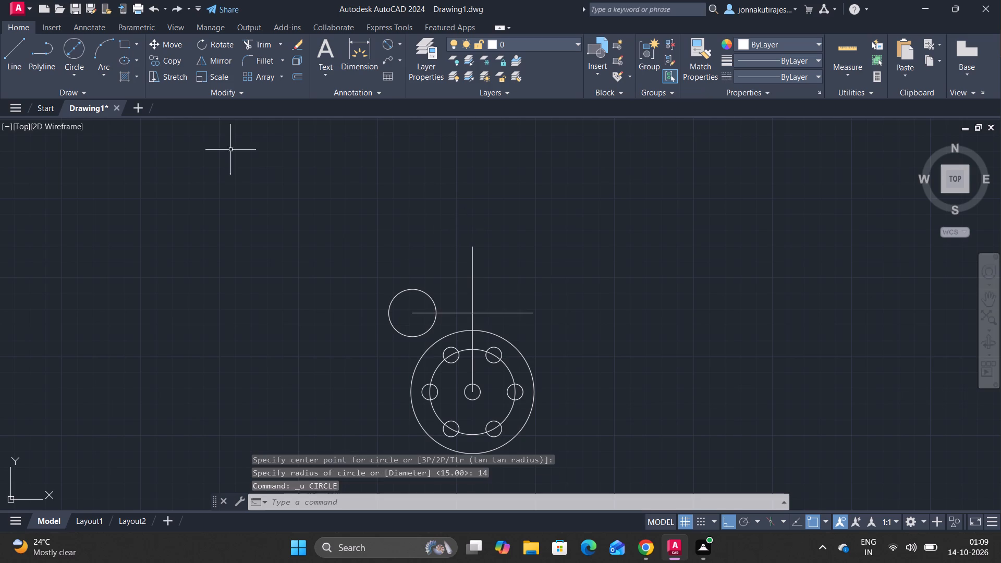
# Draw a circle of diameter 14 centred on the left end of the horizontal line.
pyautogui.click(75, 45)
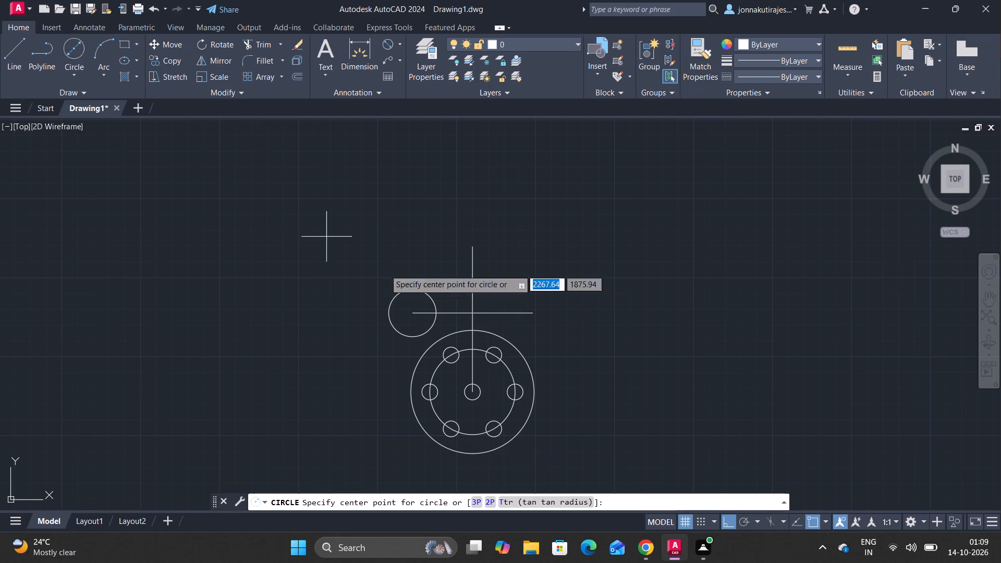
pyautogui.click(415, 313)
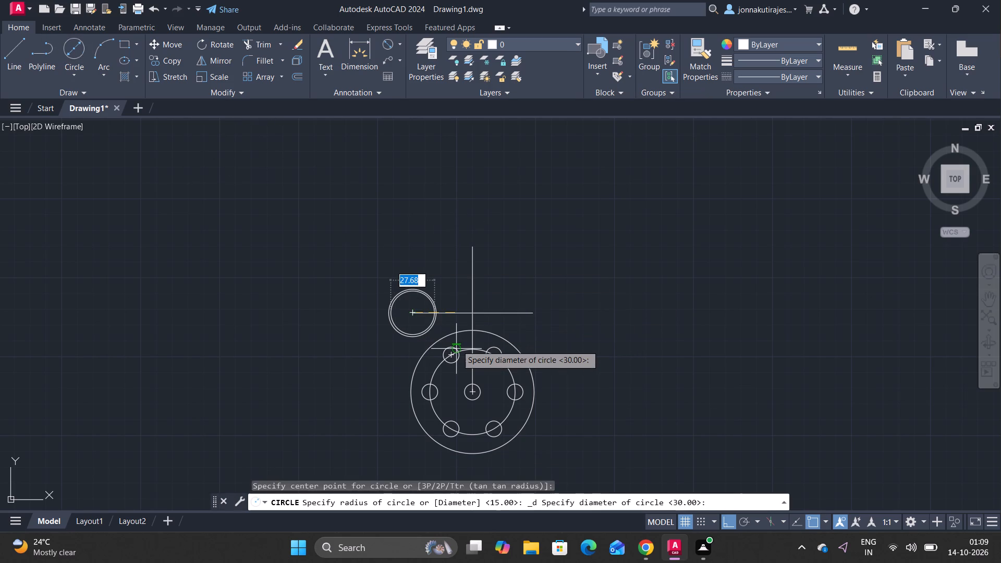
pyautogui.write('14')
pyautogui.press('Return')
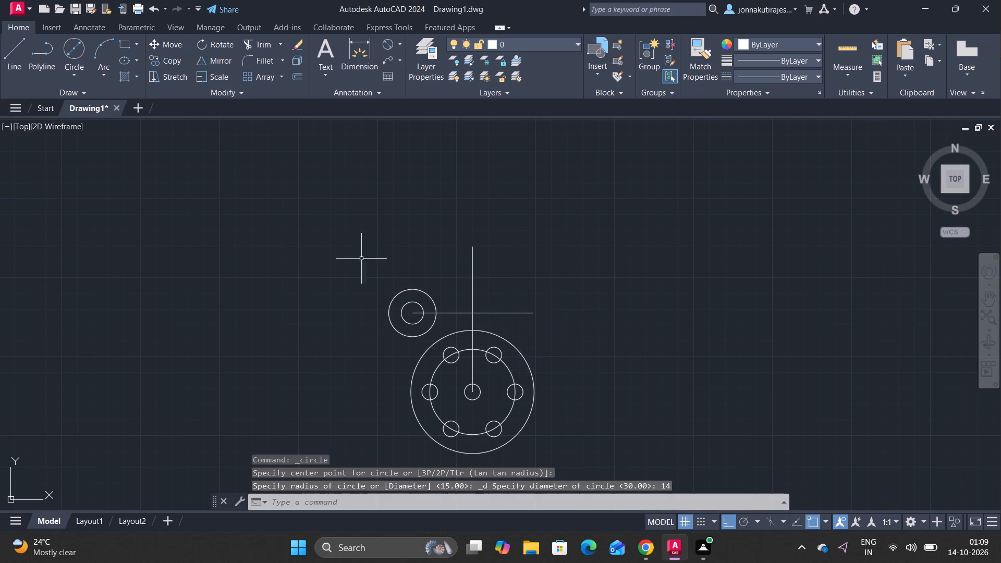
# Draw two concentric circles of diameter 30 and 14 centred on the right end of the horizontal line.
pyautogui.click(67, 49)
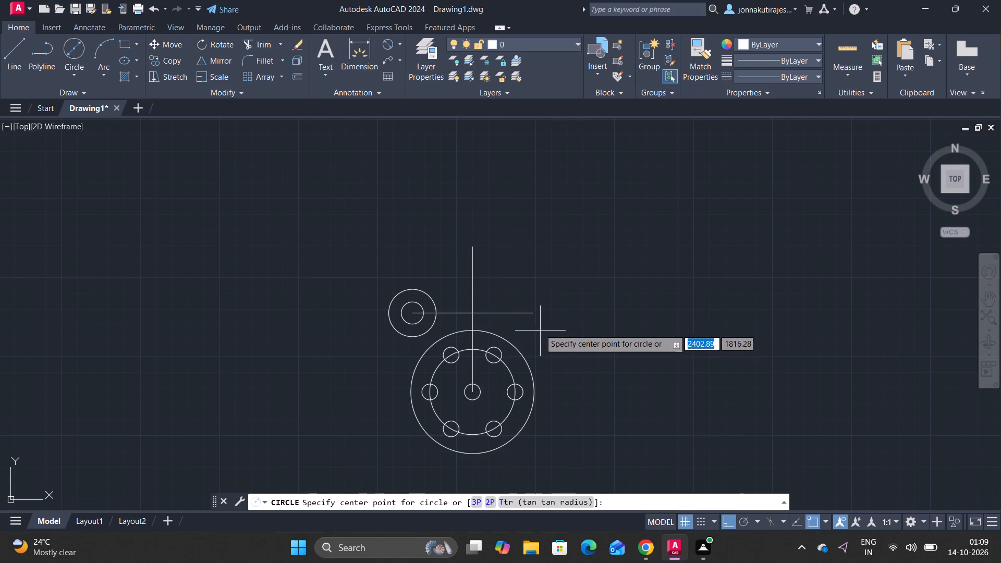
pyautogui.click(534, 310)
pyautogui.write('30')
pyautogui.press('Return')
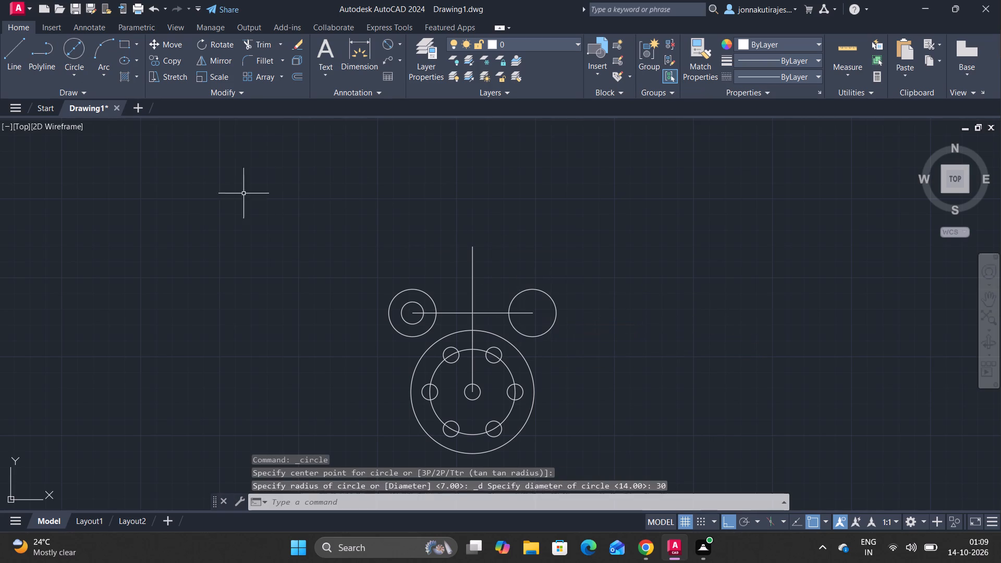
pyautogui.click(72, 50)
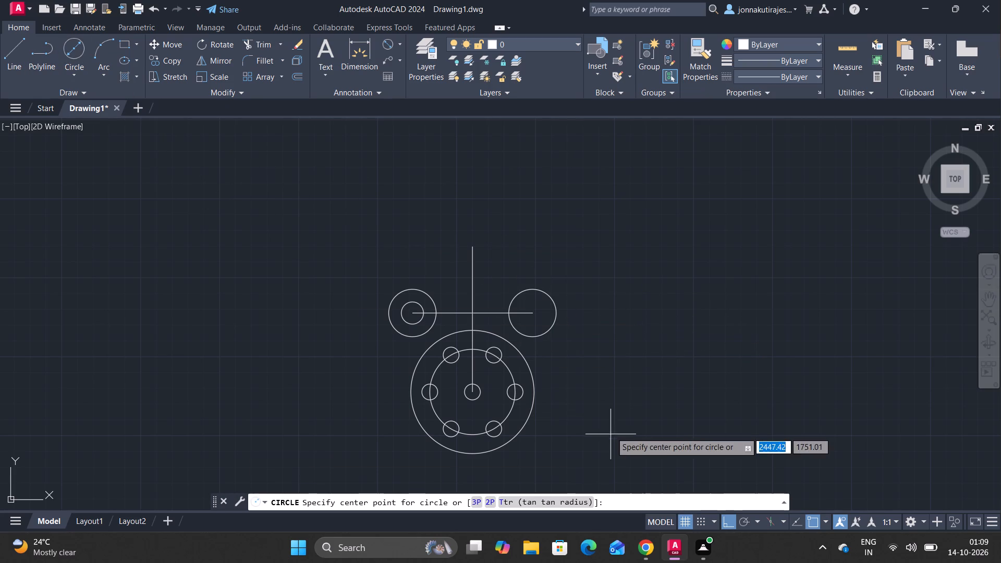
pyautogui.click(534, 313)
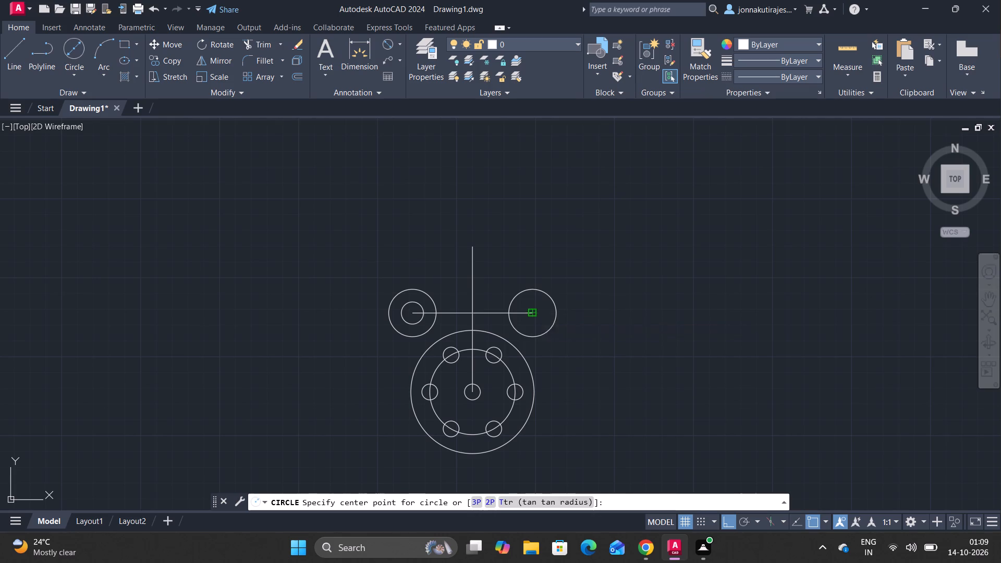
pyautogui.write('14')
pyautogui.press('Return')
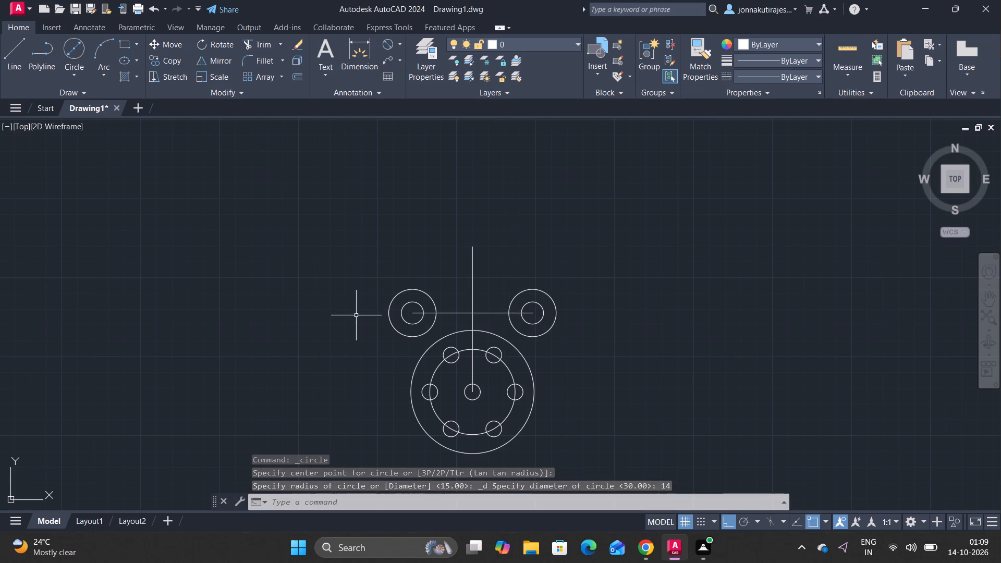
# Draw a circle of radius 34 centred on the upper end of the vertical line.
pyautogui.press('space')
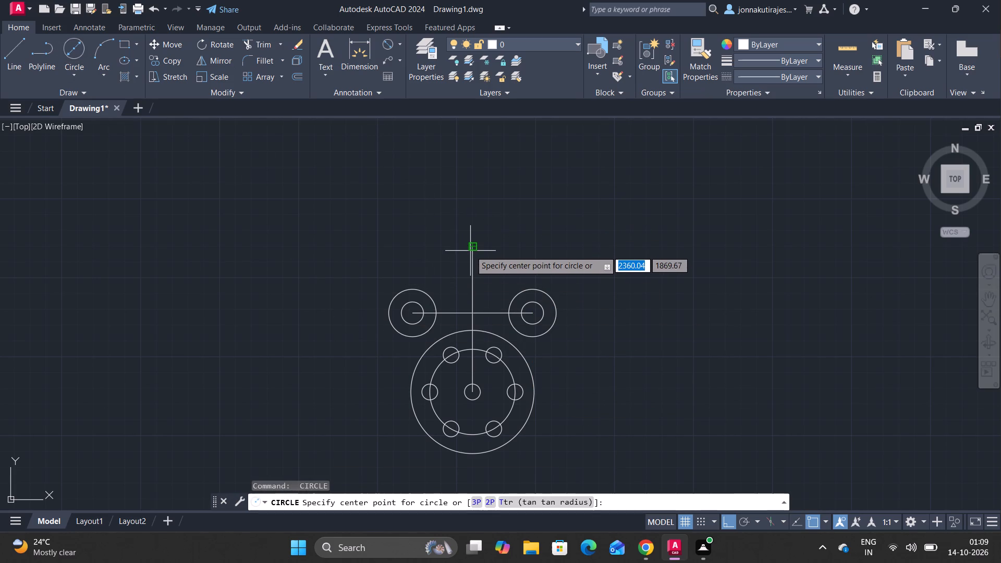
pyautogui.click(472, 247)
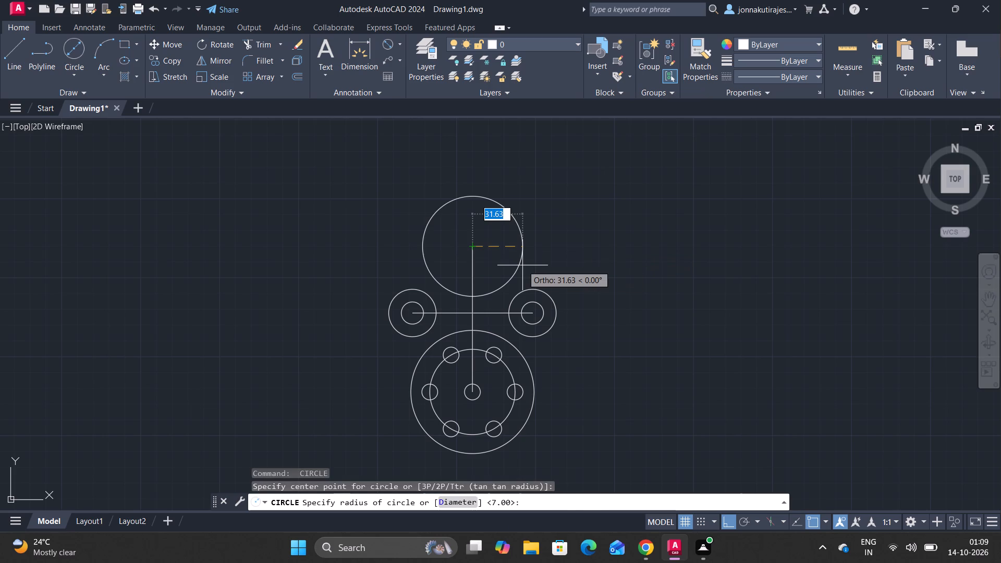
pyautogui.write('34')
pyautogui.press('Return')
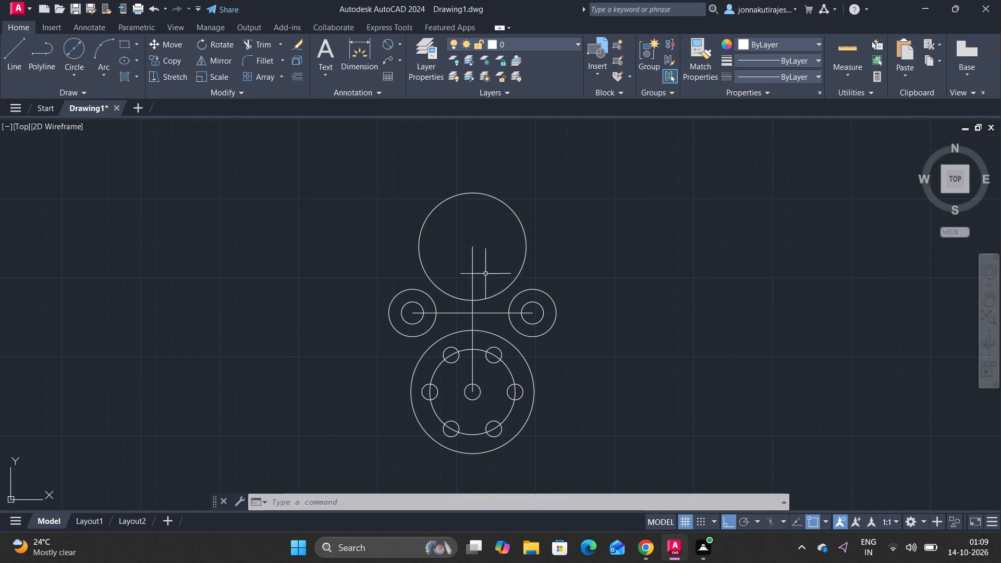
# Check the size of the circle at the top of the vertical line with a Diameter dimension, without placing it.
pyautogui.click(393, 42)
pyautogui.press('Left')
pyautogui.hotkey('shift', '?')
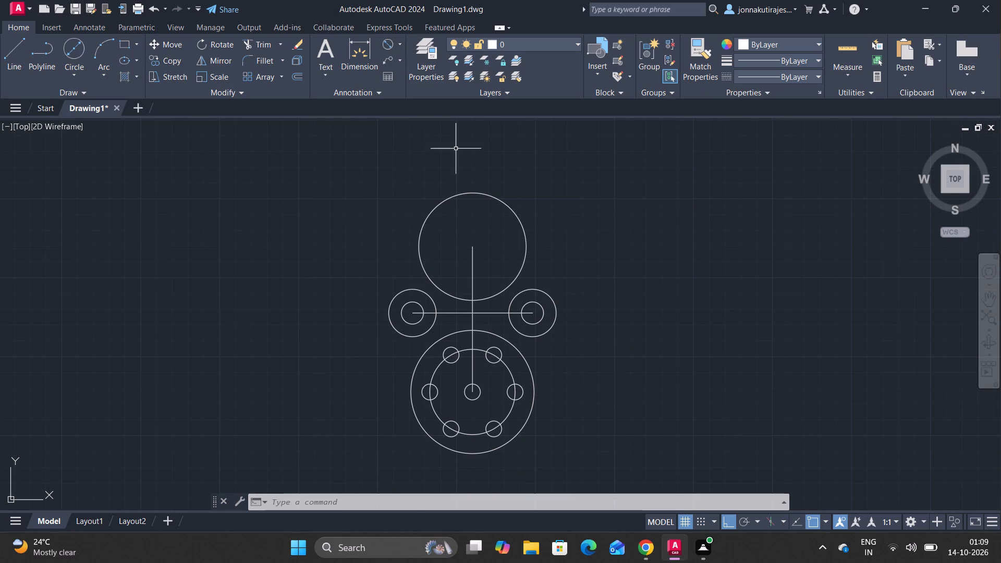
pyautogui.click(385, 40)
pyautogui.press('/')
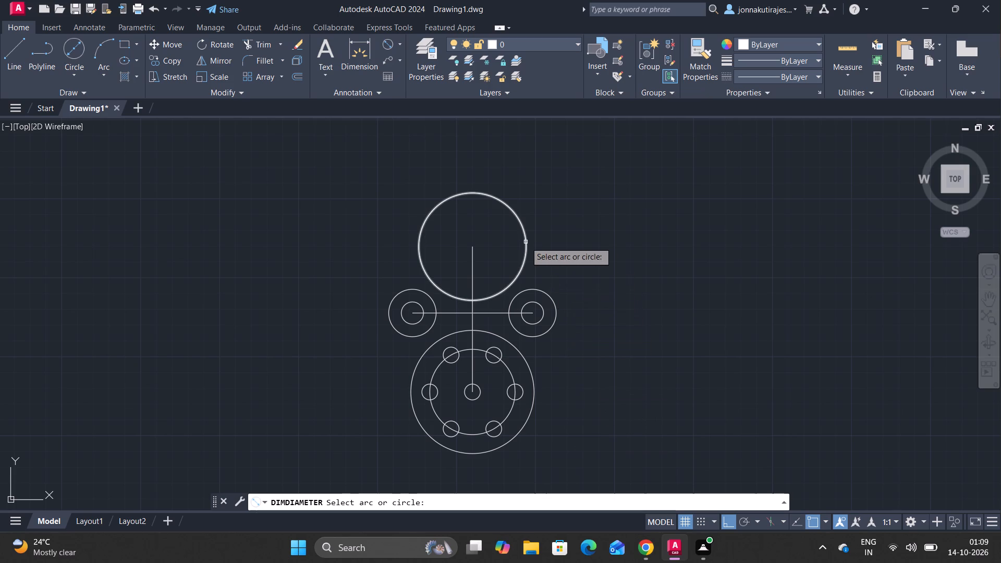
pyautogui.click(526, 241)
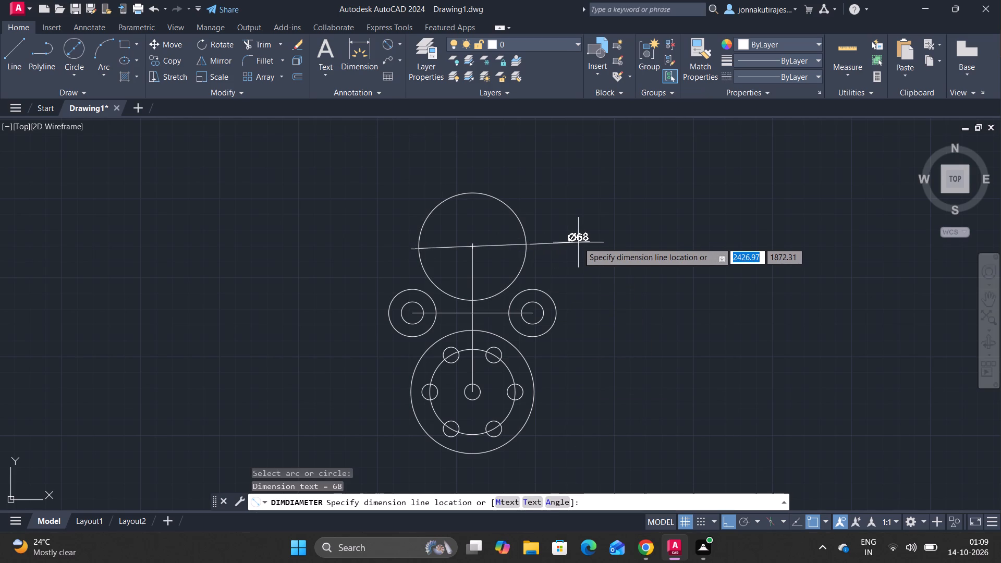
pyautogui.press('Escape')
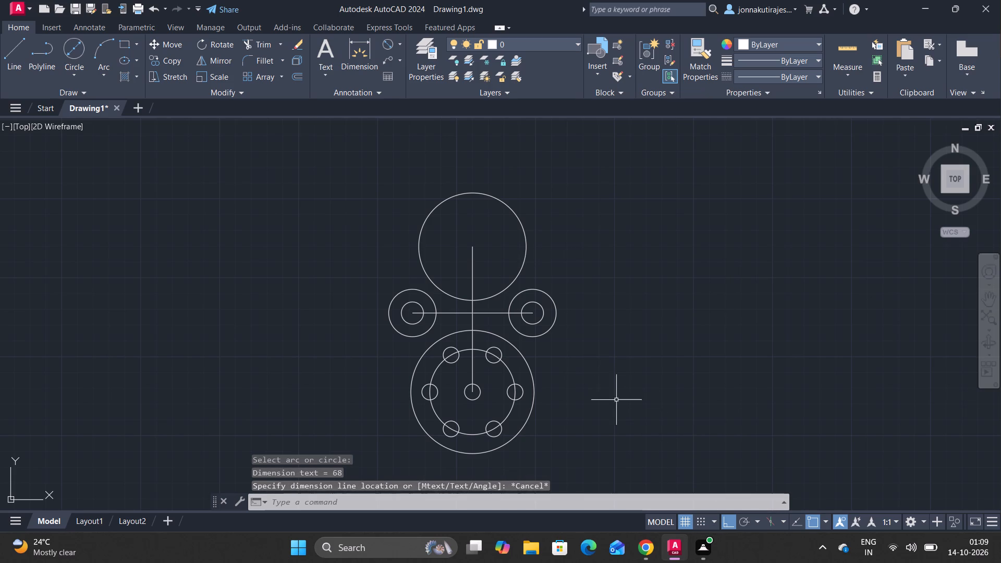
pyautogui.press('space')
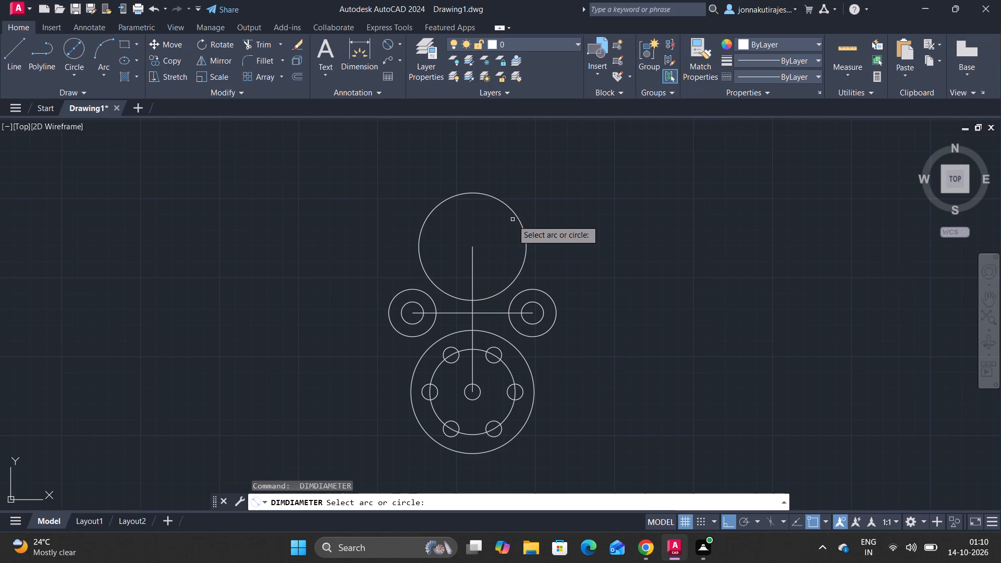
pyautogui.press('Escape')
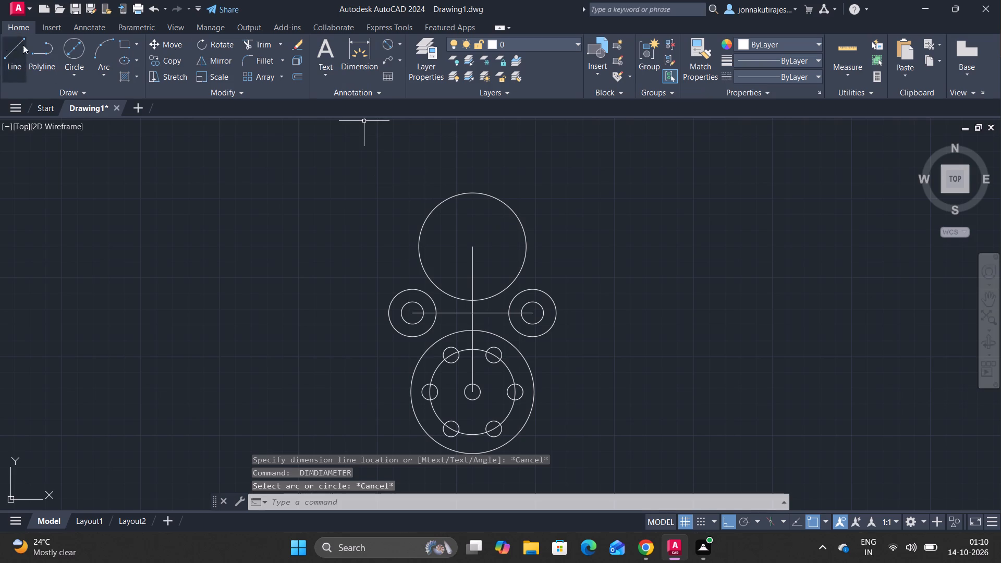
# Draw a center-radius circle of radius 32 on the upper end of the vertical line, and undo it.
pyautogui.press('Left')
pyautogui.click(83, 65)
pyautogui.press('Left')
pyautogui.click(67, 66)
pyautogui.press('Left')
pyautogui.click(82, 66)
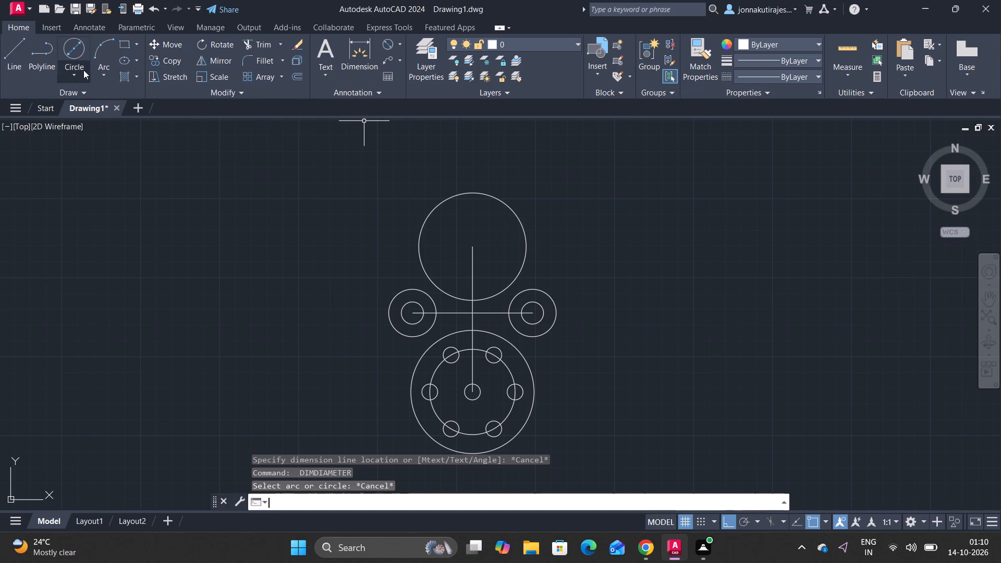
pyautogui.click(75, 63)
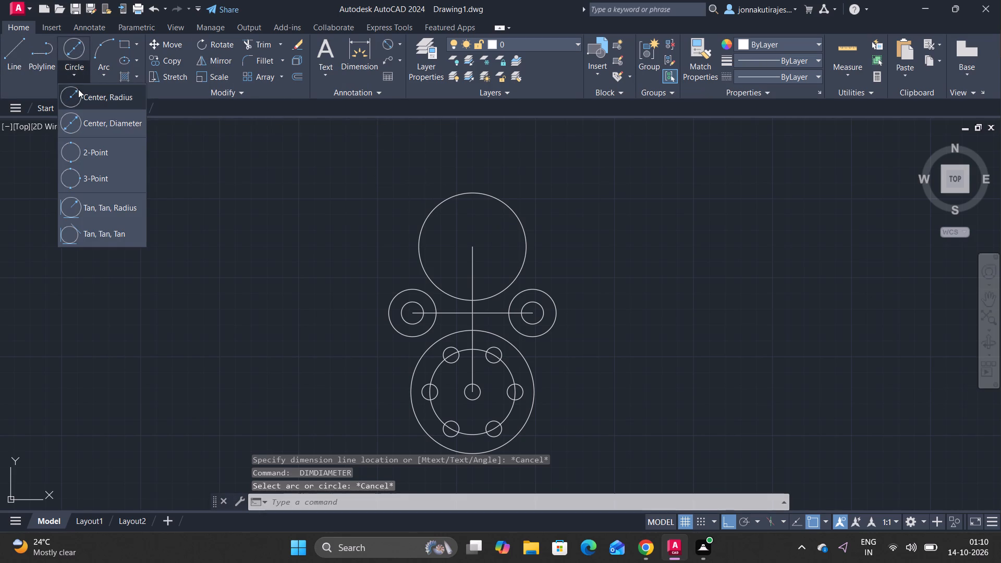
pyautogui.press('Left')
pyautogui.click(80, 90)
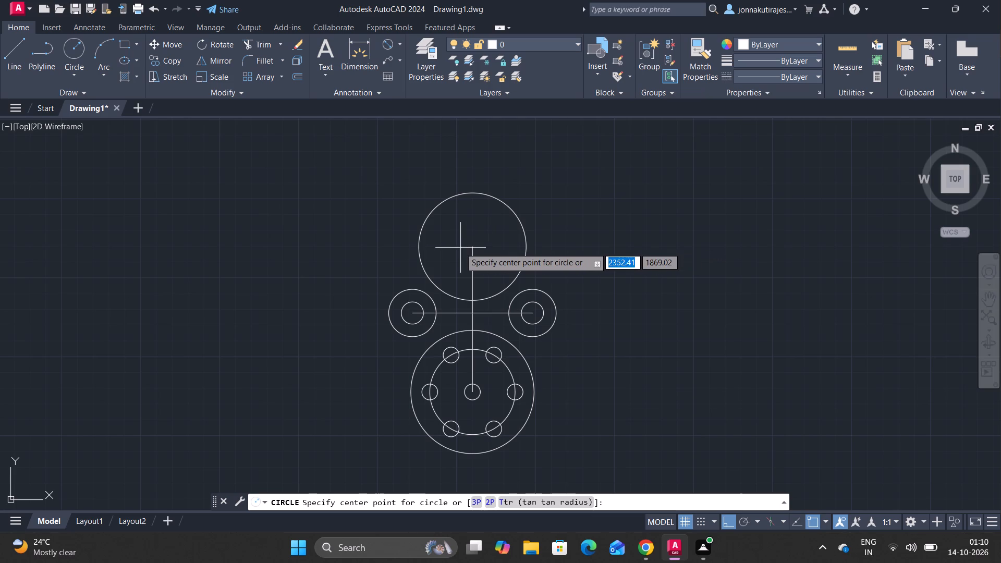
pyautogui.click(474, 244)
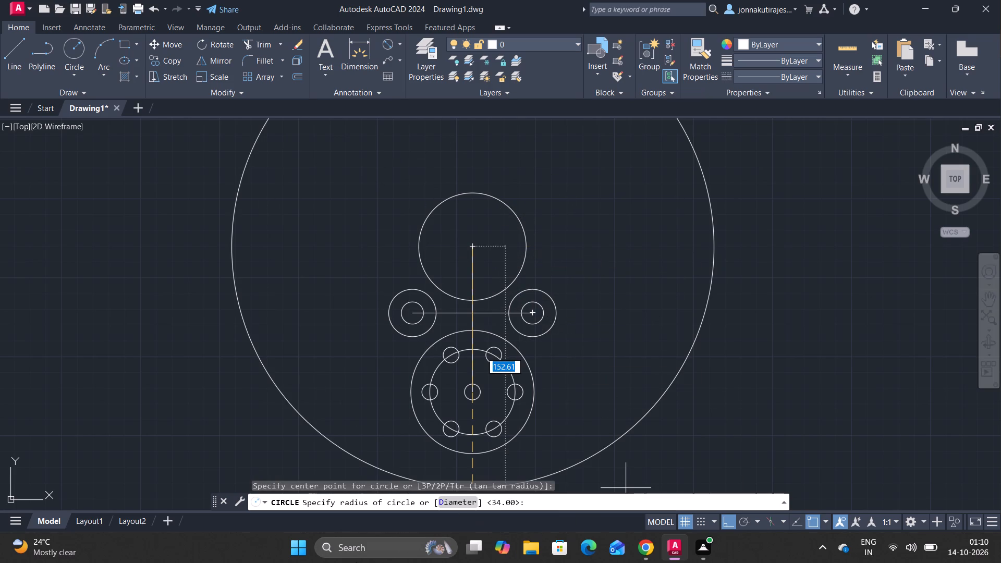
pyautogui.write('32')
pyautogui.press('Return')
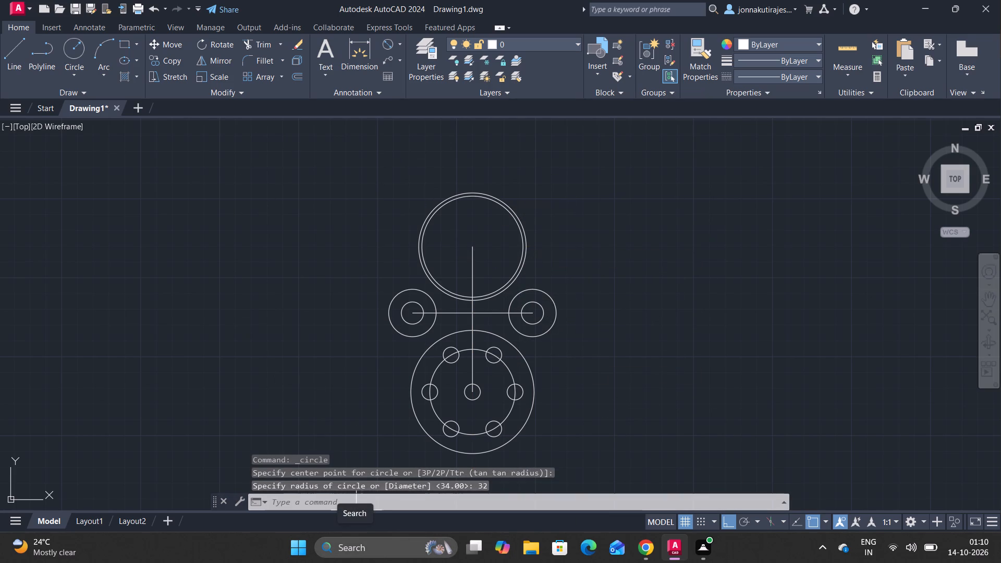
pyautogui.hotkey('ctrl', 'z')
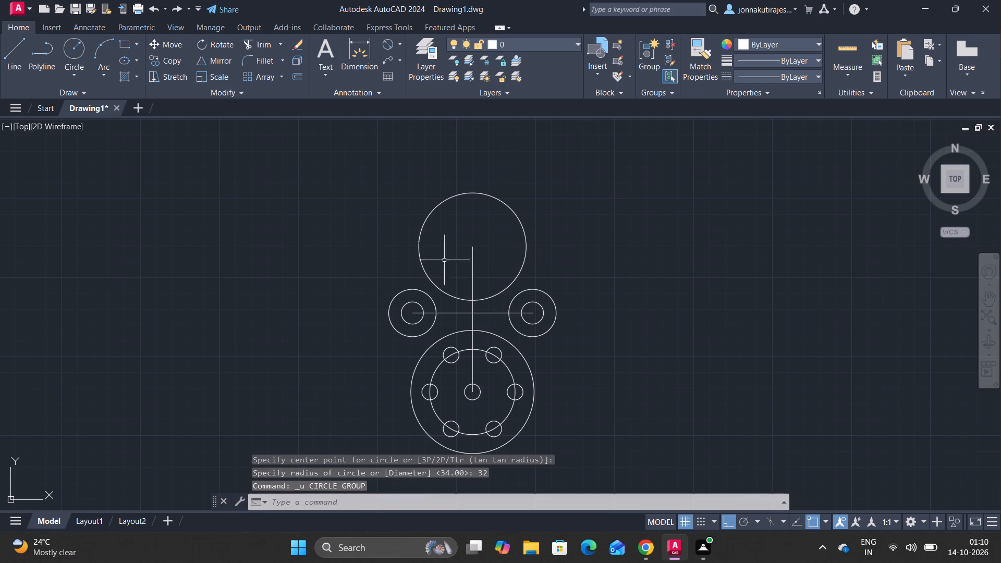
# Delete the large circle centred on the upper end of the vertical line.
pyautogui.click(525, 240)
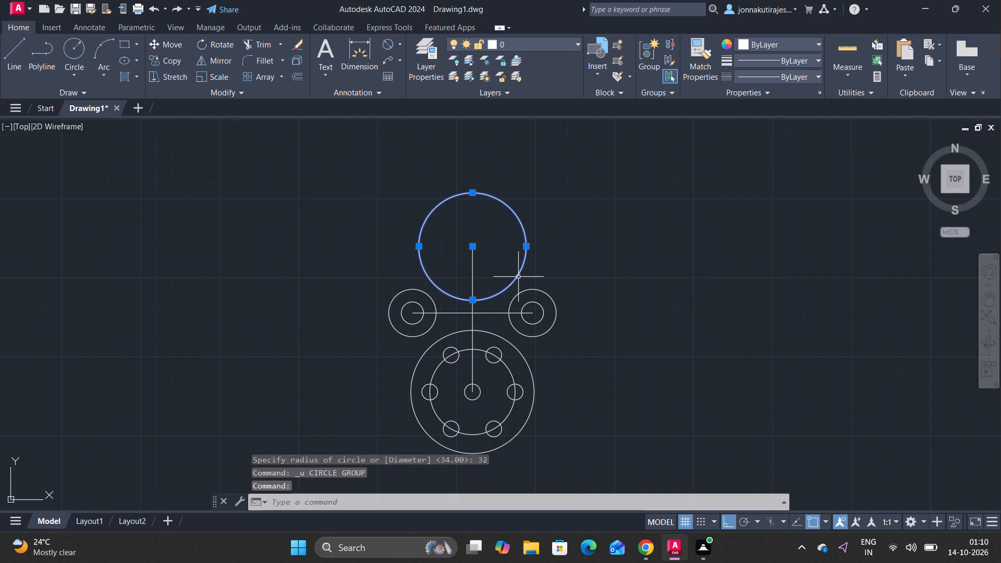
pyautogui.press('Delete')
# Draw a circle of radius 32 centred on the upper end of the vertical line.
pyautogui.click(69, 49)
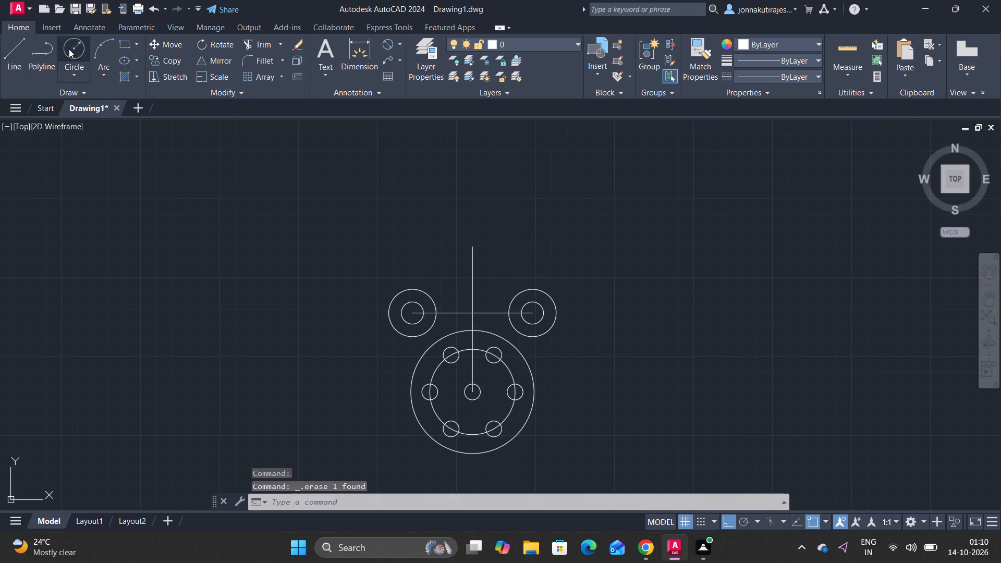
pyautogui.click(474, 249)
pyautogui.write('32')
pyautogui.press('Return')
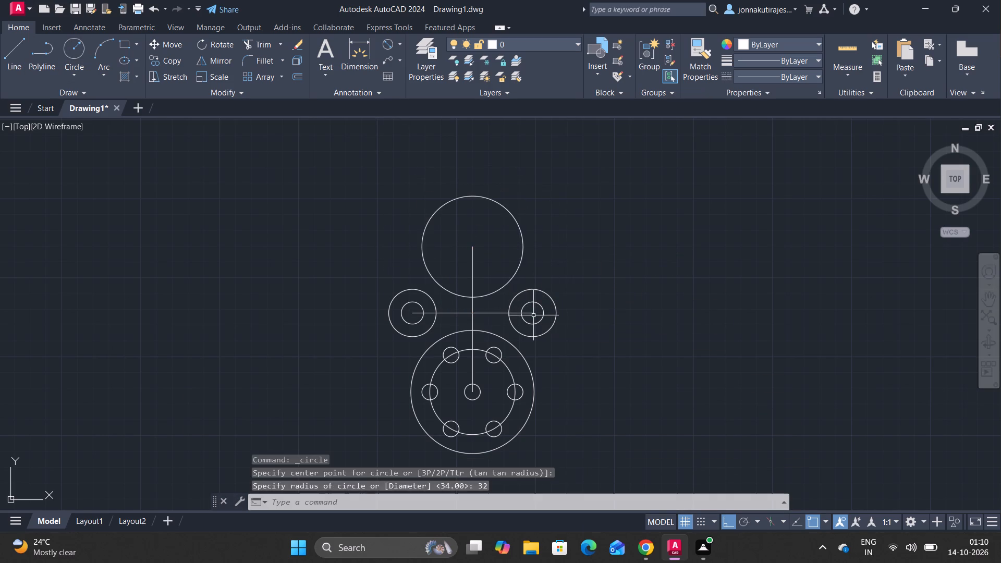
# Draw a circle of radius 34 centred on the upper end of the vertical line.
pyautogui.press('space')
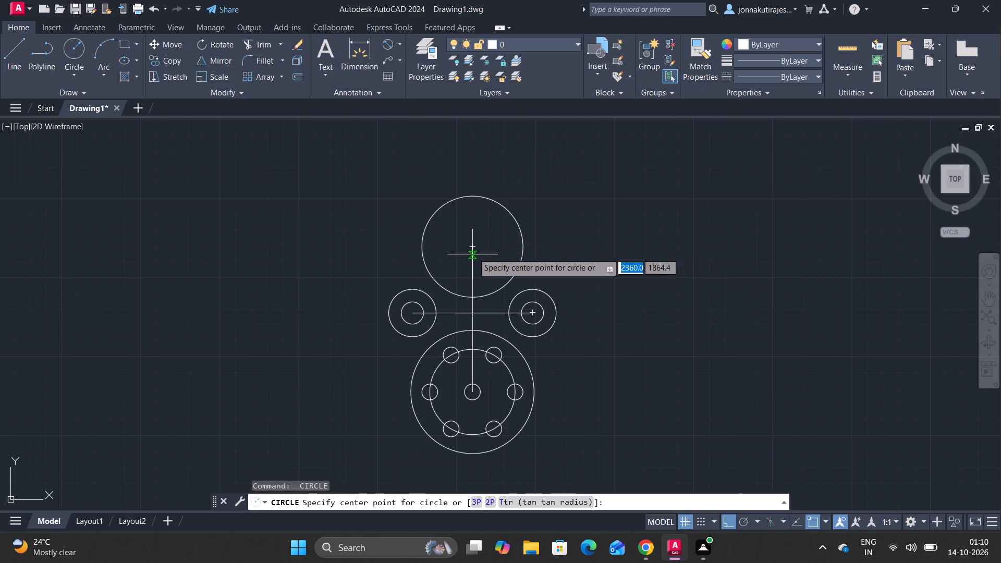
pyautogui.click(474, 244)
pyautogui.write('34')
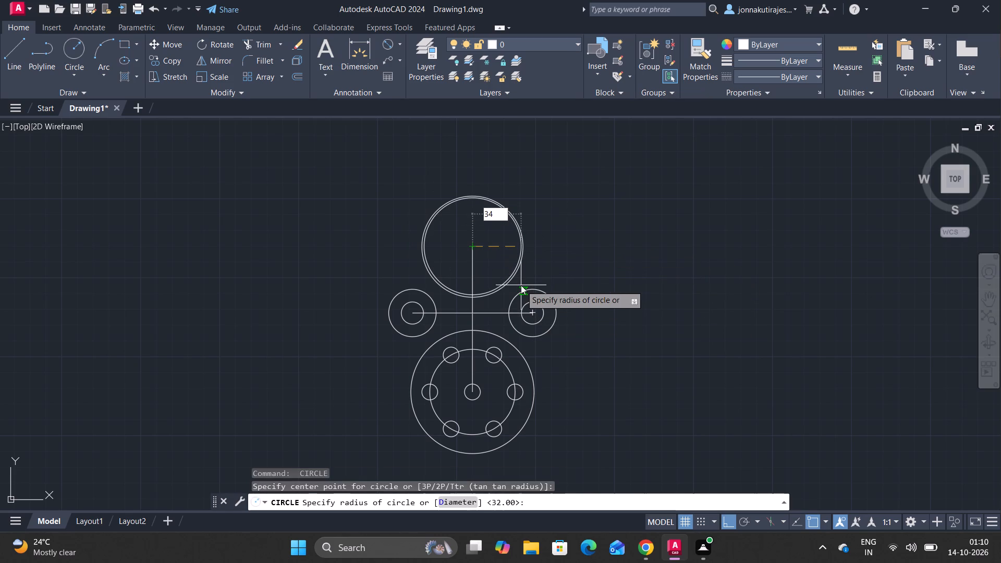
pyautogui.press('Return')
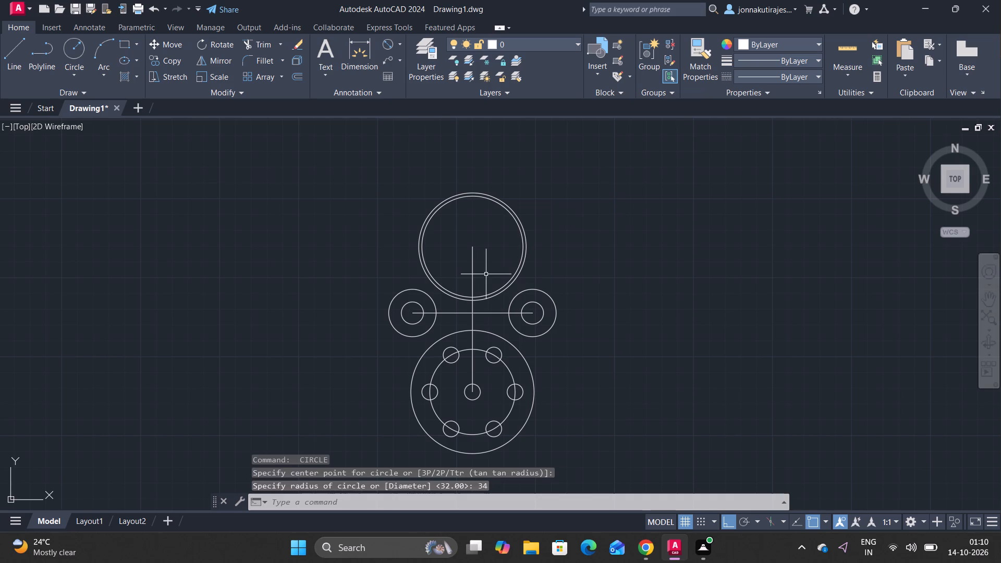
# Delete the radius 32 circle just inside the outer circle at the upper end of the vertical line.
pyautogui.scroll(3, 511, 287)
pyautogui.click(500, 270)
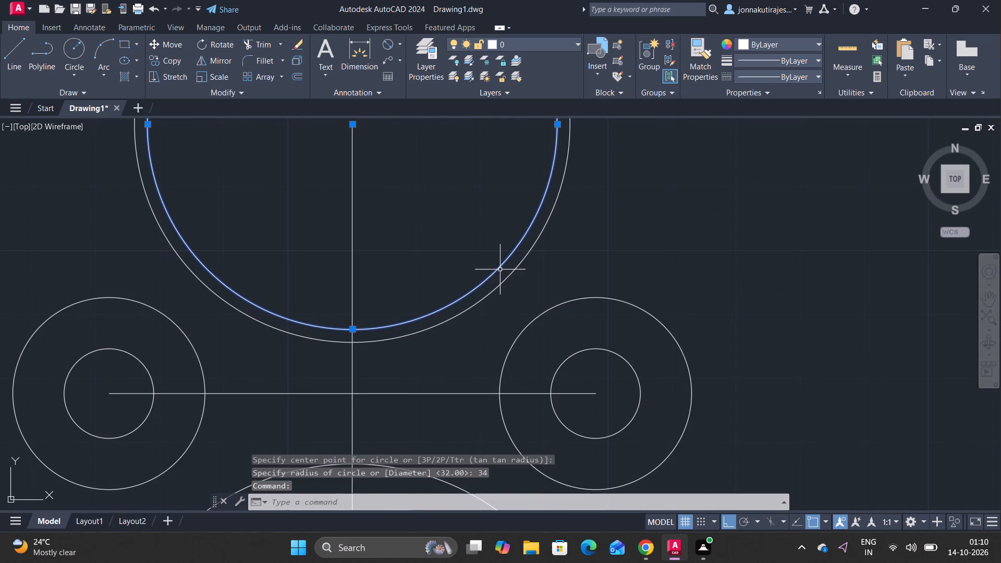
pyautogui.press('Delete')
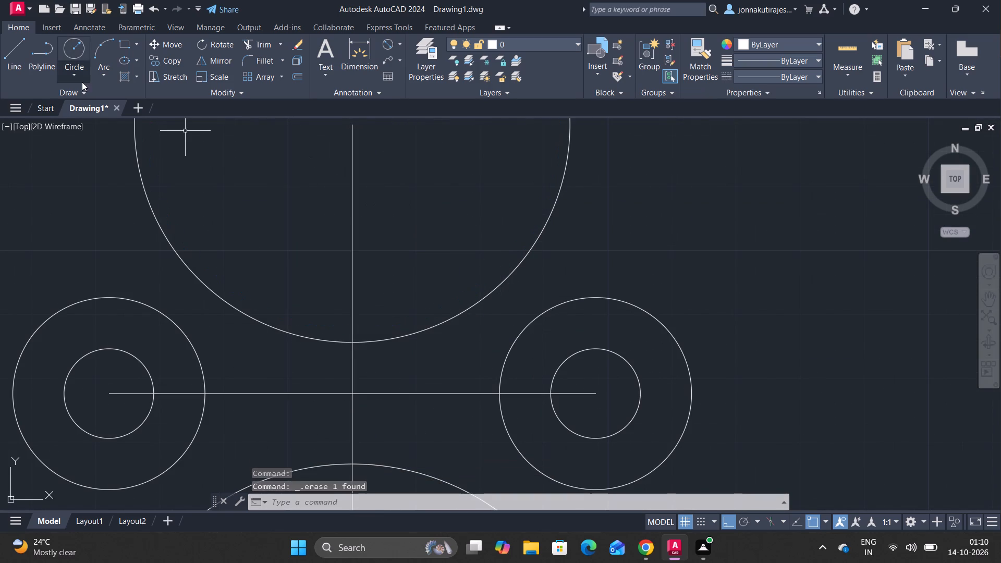
# Draw a circle of diameter 32 centred on the upper end of the vertical line, using the Center, Diameter method.
pyautogui.click(74, 70)
pyautogui.click(104, 115)
pyautogui.scroll(-2, 226, 199)
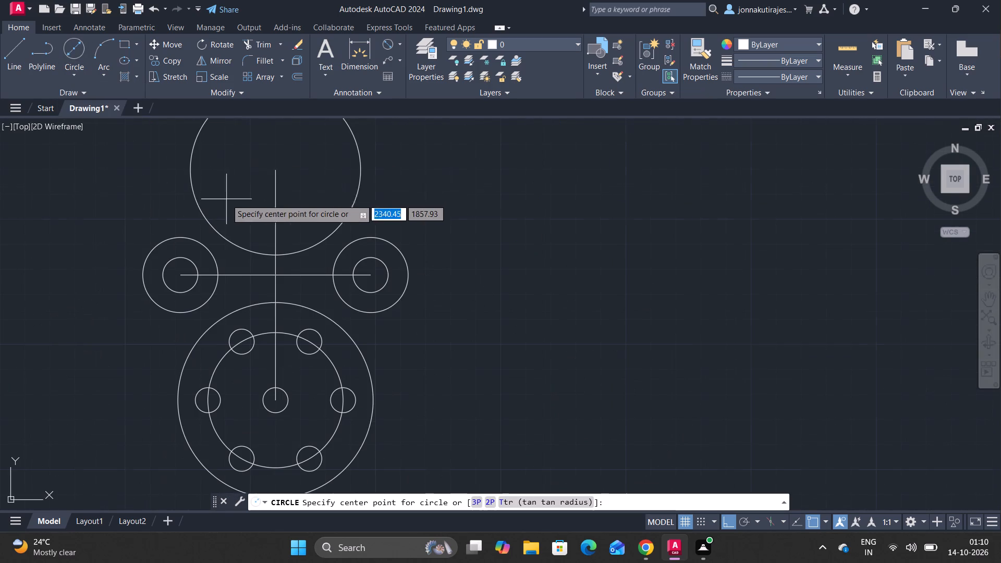
pyautogui.click(274, 172)
pyautogui.write('32')
pyautogui.press('Return')
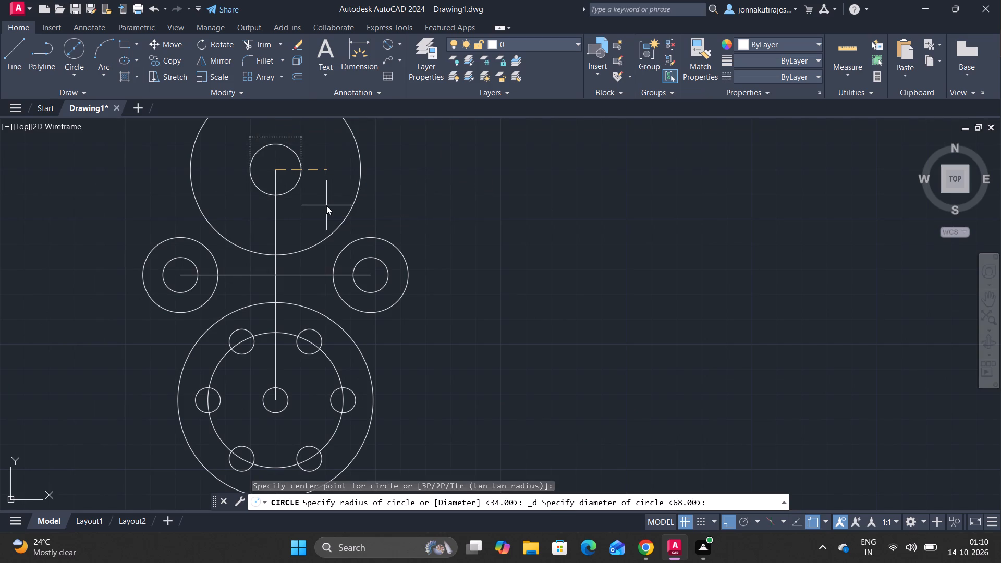
# Fillet the large upper circle to the outer circles at both ends of the horizontal line with radius 12.
pyautogui.scroll(-2, 326, 205)
pyautogui.moveTo(326, 205); pyautogui.dragTo(348, 280, button='middle')
pyautogui.scroll(1, 348, 279)
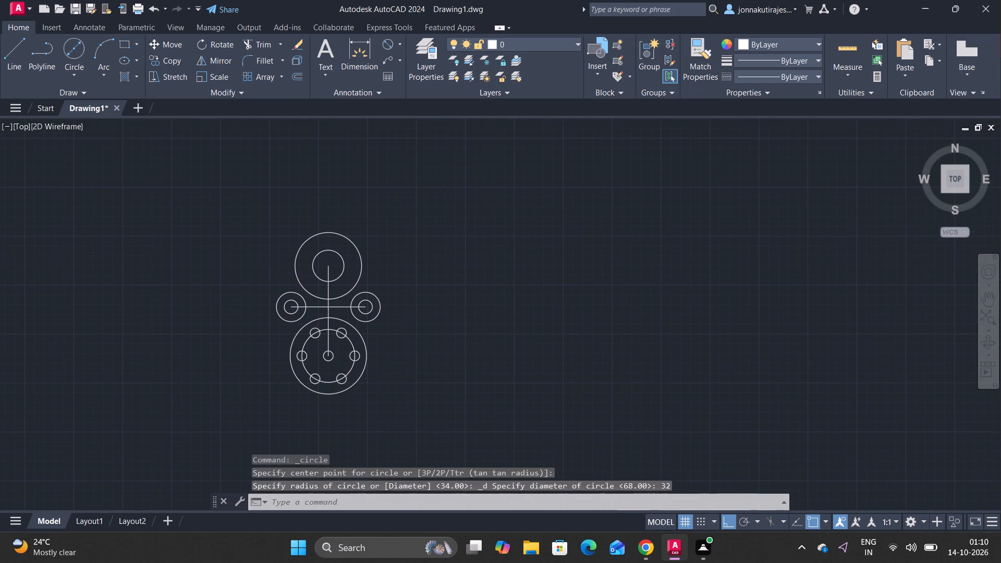
pyautogui.moveTo(348, 279); pyautogui.dragTo(435, 229, button='middle')
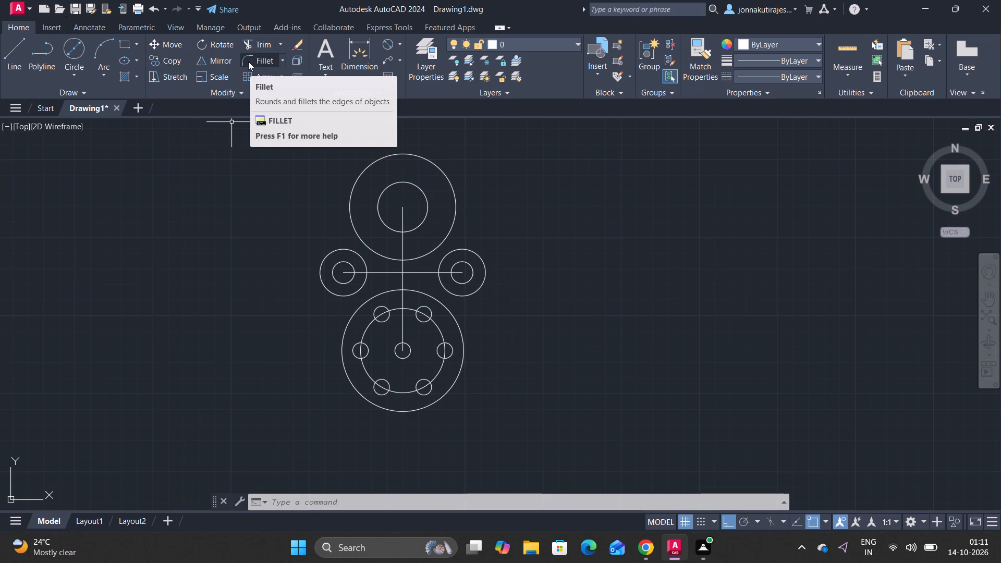
pyautogui.press('f')
pyautogui.press('Return')
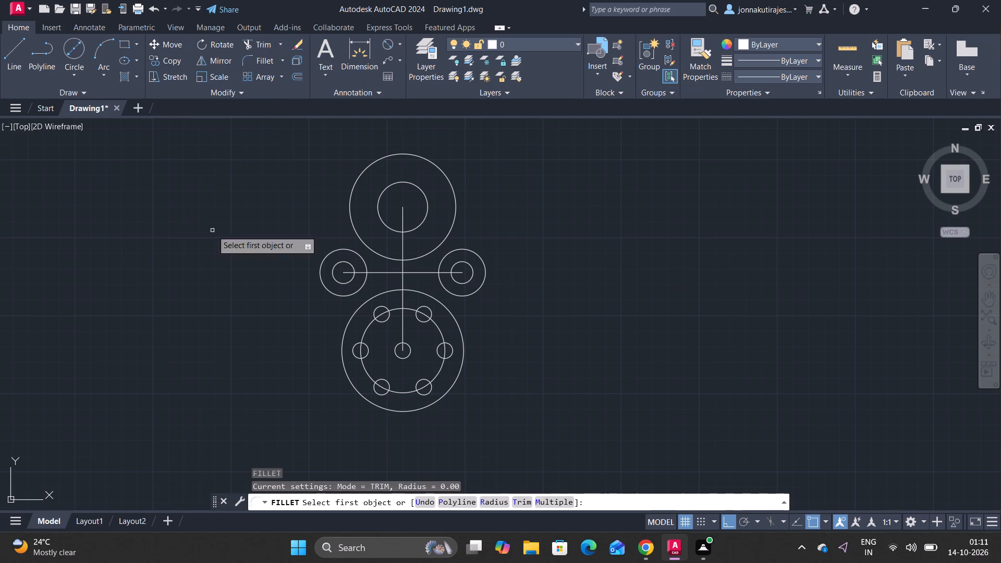
pyautogui.press('r')
pyautogui.press('Return')
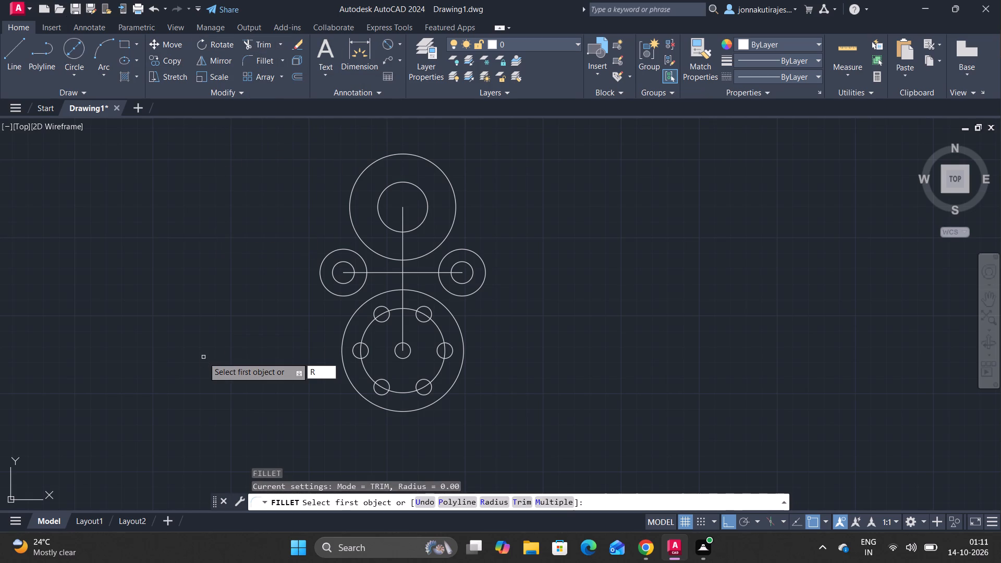
pyautogui.write('123')
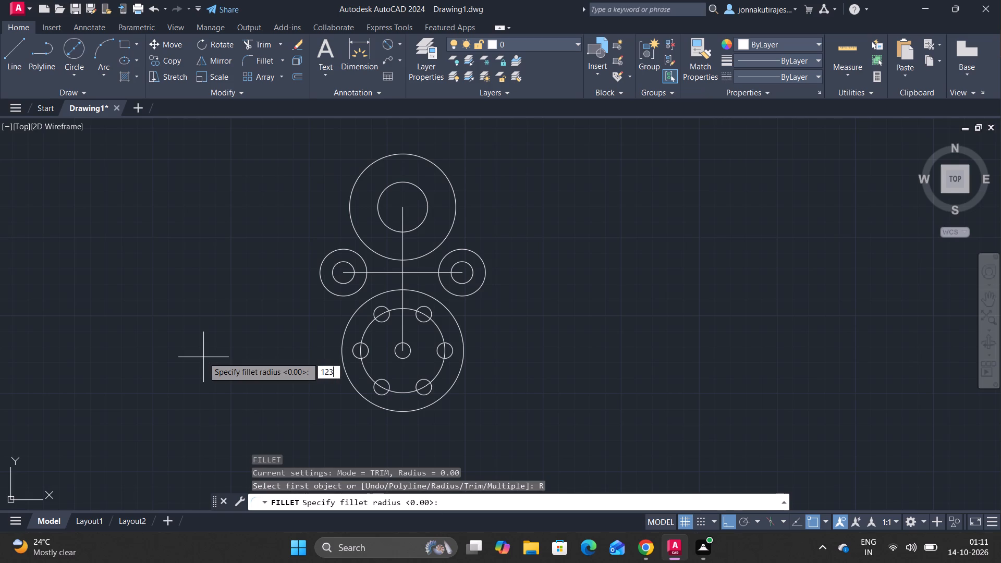
pyautogui.press('BackSpace')
pyautogui.press('Return')
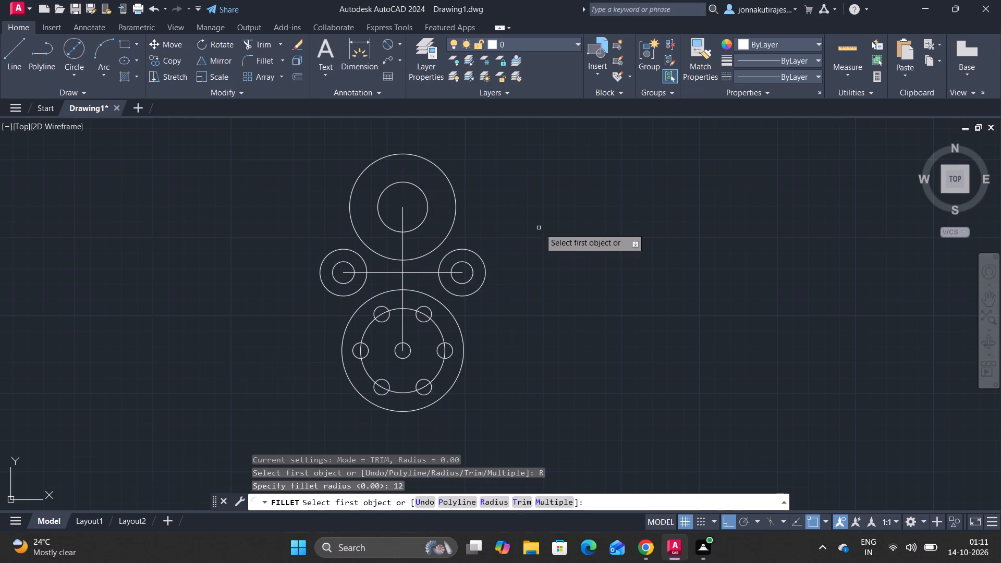
pyautogui.click(447, 238)
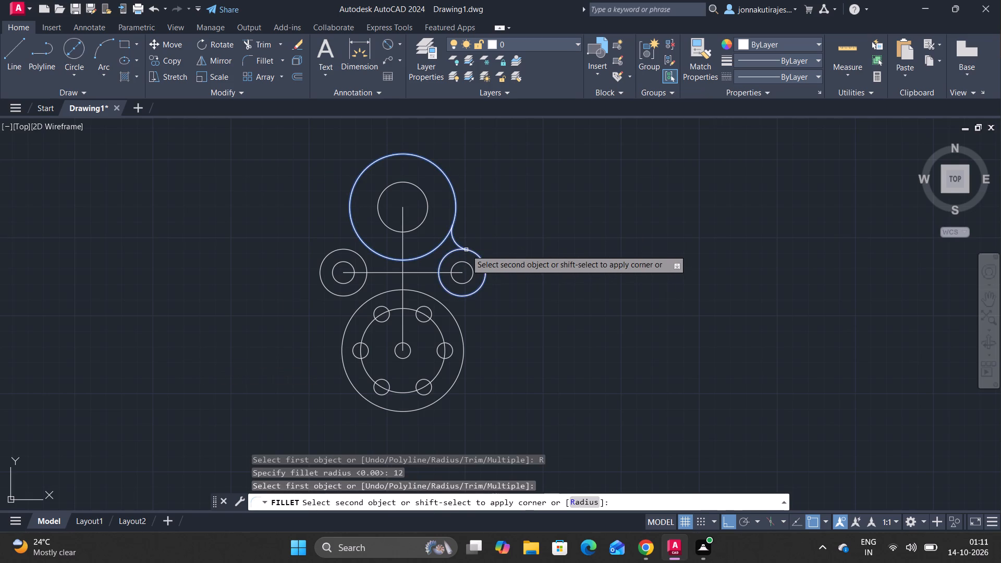
pyautogui.click(466, 250)
pyautogui.press('space')
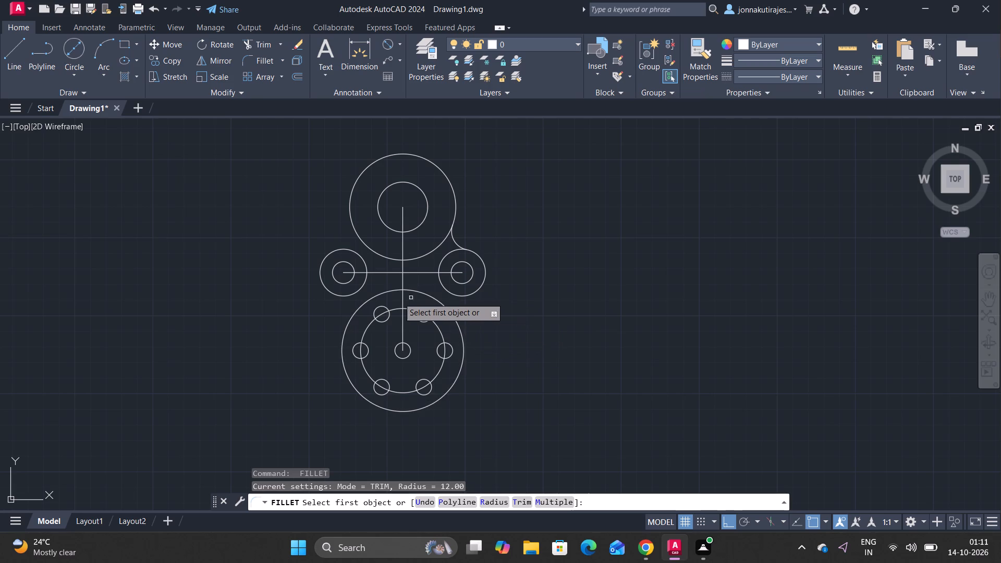
pyautogui.click(350, 249)
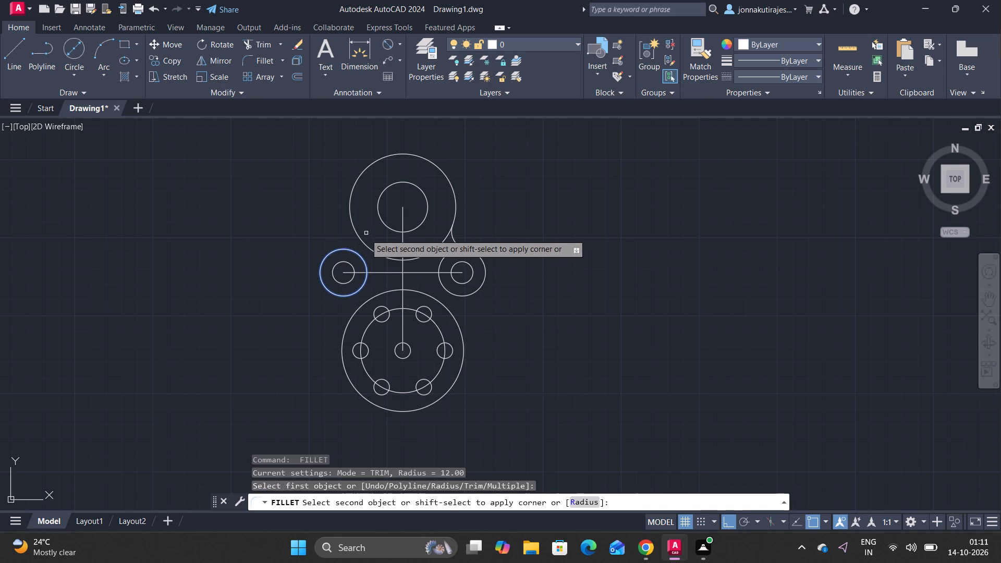
pyautogui.click(361, 238)
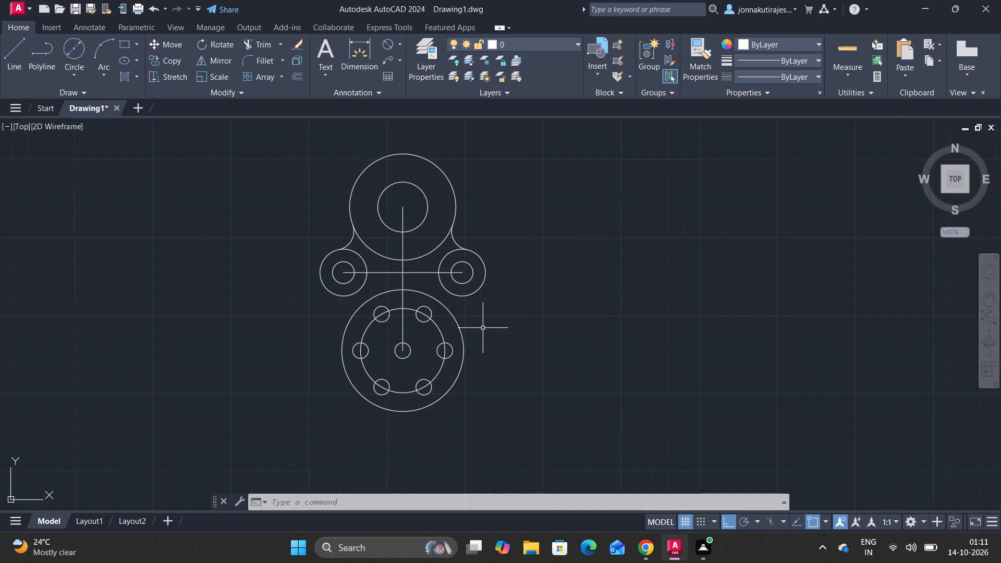
# Fillet the outer circle of the lower flange to the outer circles on both sides with radius 12.
pyautogui.press('space')
pyautogui.click(358, 309)
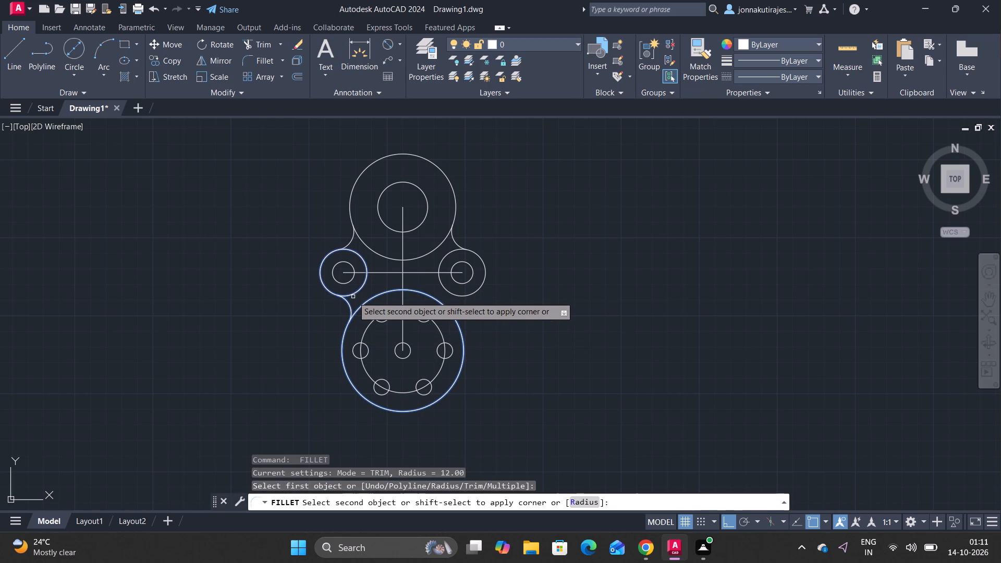
pyautogui.click(353, 296)
pyautogui.press('space')
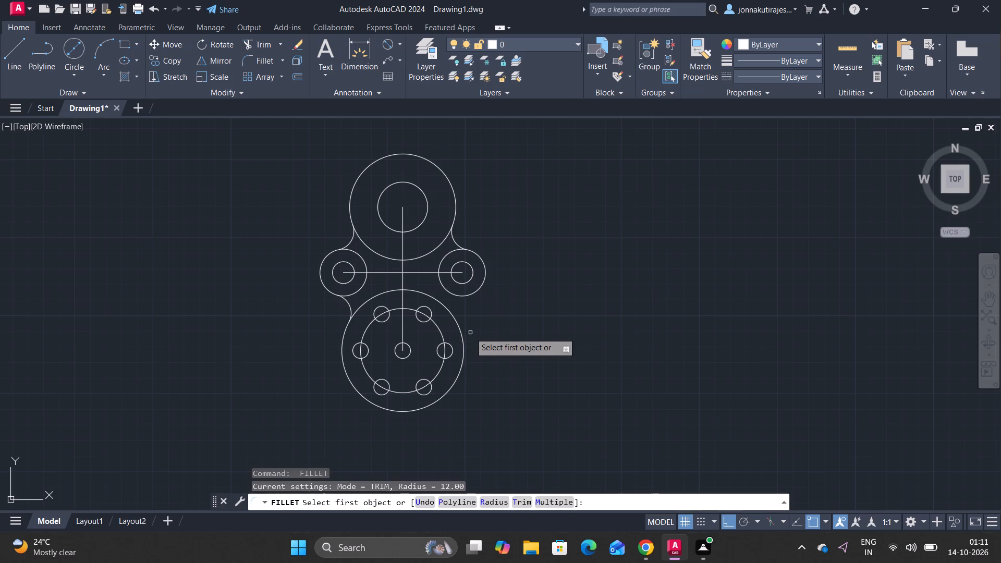
pyautogui.click(450, 311)
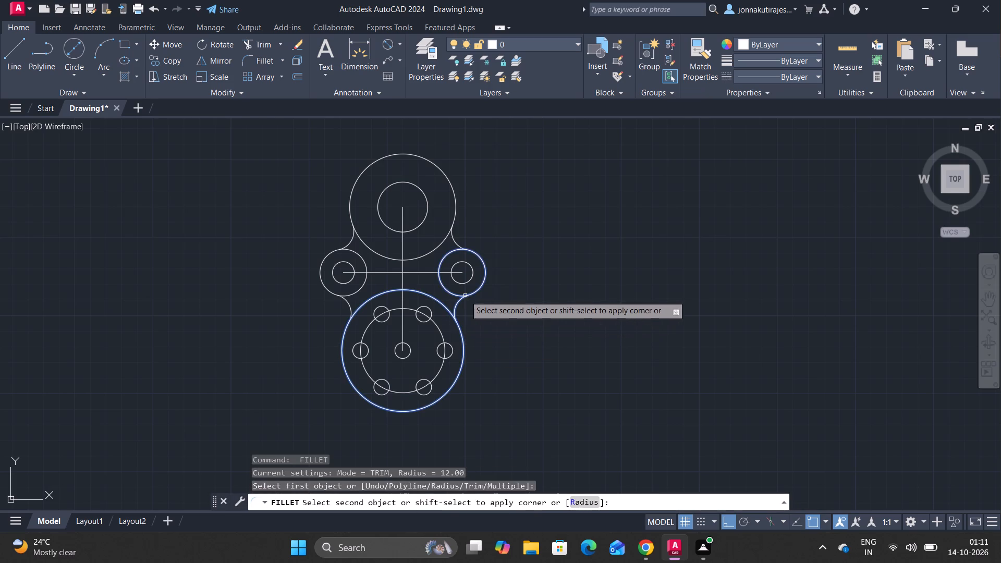
pyautogui.click(466, 295)
pyautogui.press('Escape')
# Trim away the lower arc of the large upper circle between its two side fillets.
pyautogui.scroll(1, 482, 295)
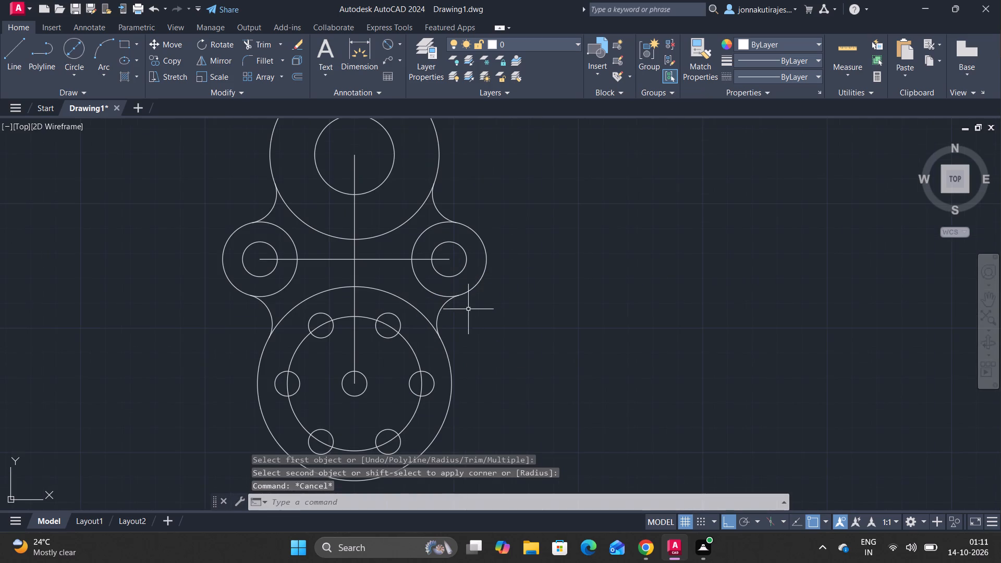
pyautogui.scroll(-1, 468, 309)
pyautogui.moveTo(474, 313); pyautogui.dragTo(500, 351, button='middle')
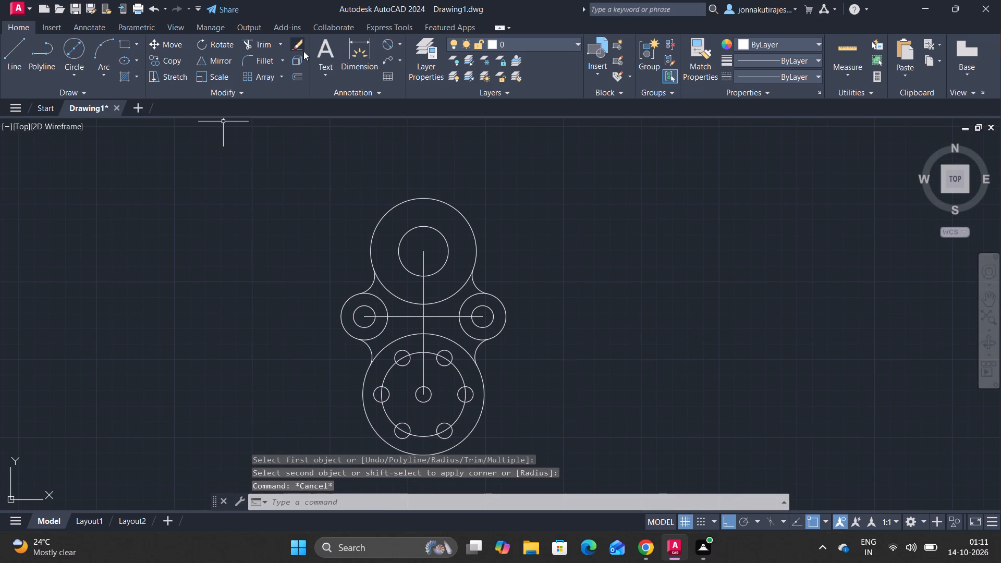
pyautogui.click(253, 39)
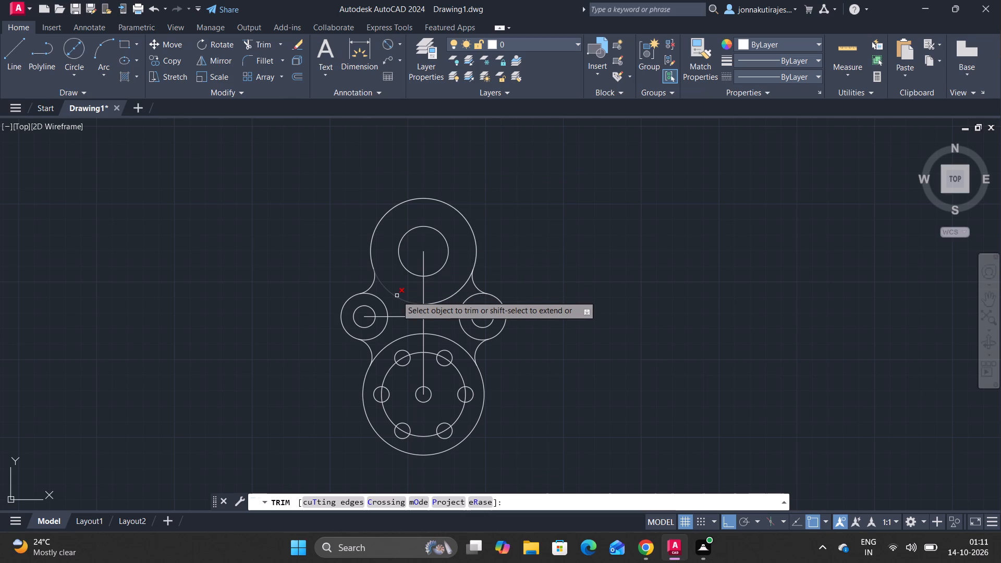
pyautogui.click(397, 296)
pyautogui.click(446, 300)
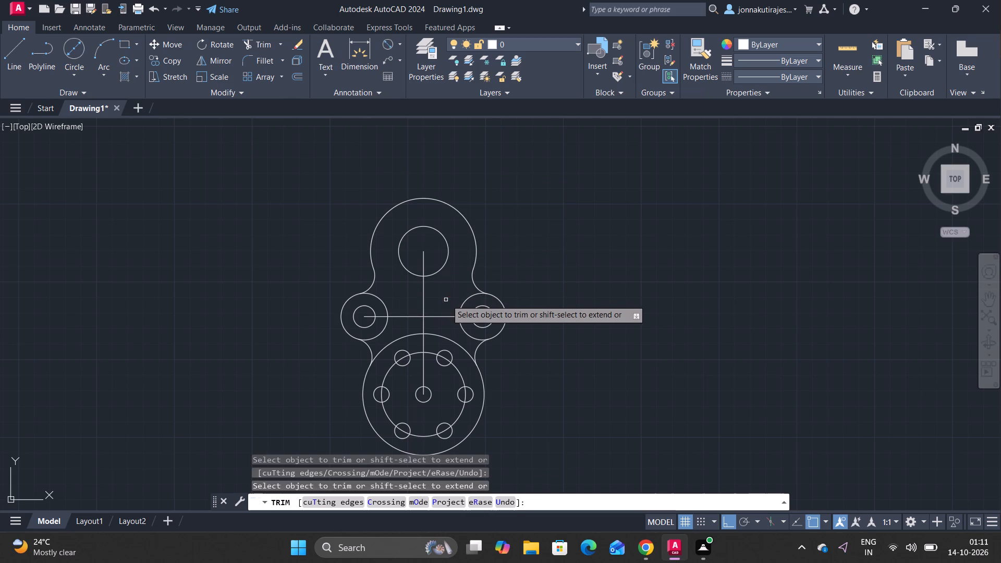
pyautogui.scroll(-1, 466, 370)
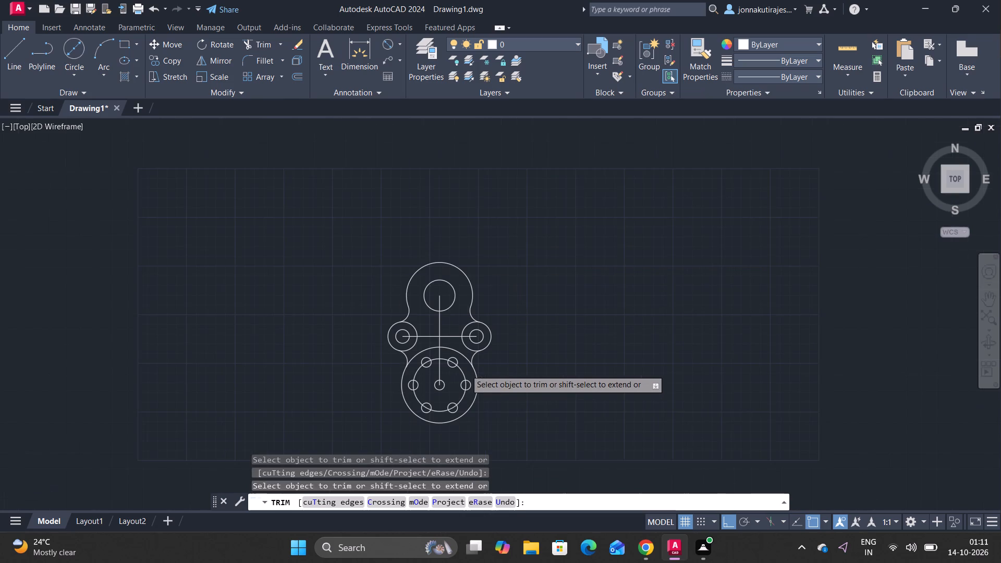
pyautogui.moveTo(466, 370); pyautogui.dragTo(462, 327, button='middle')
pyautogui.scroll(1, 462, 327)
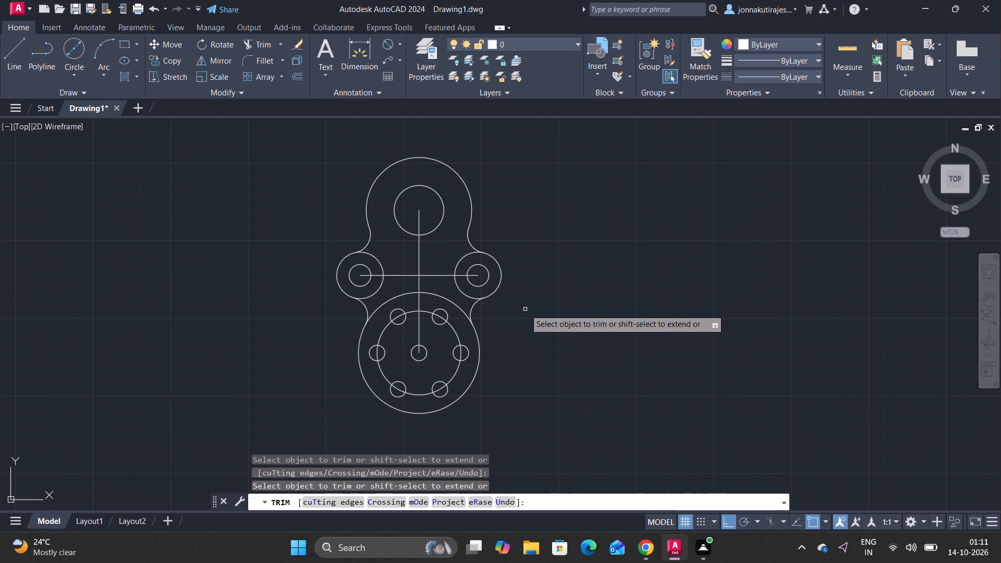
pyautogui.press('Escape')
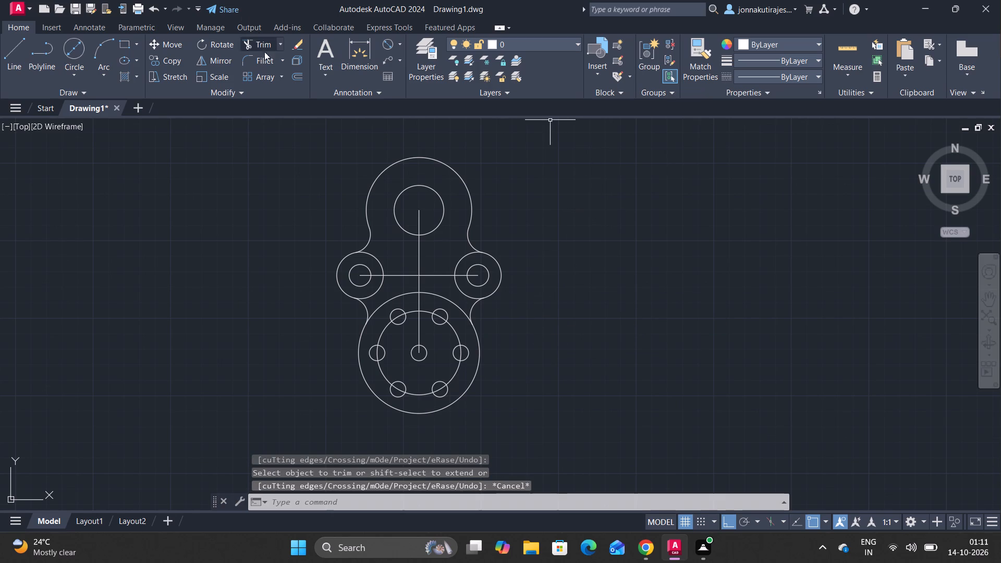
# Add a horizontal linear dimension between the centres of the two side circles, placed above the part.
pyautogui.click(399, 43)
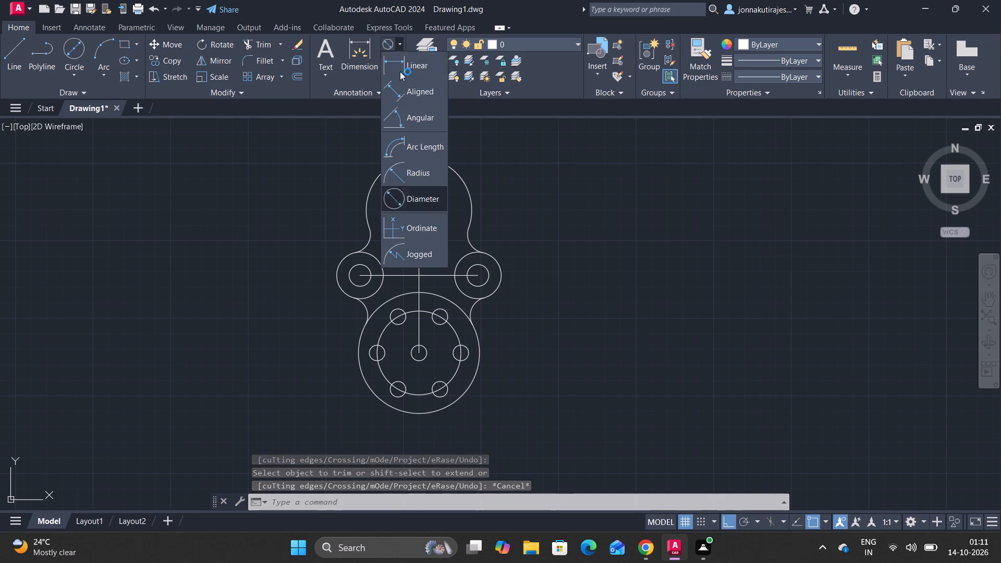
pyautogui.click(399, 67)
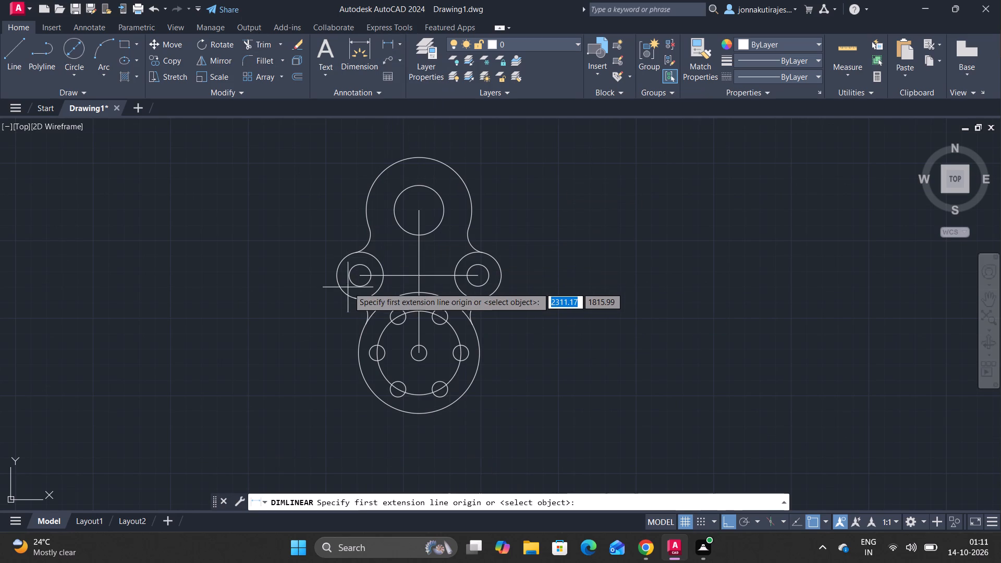
pyautogui.click(360, 274)
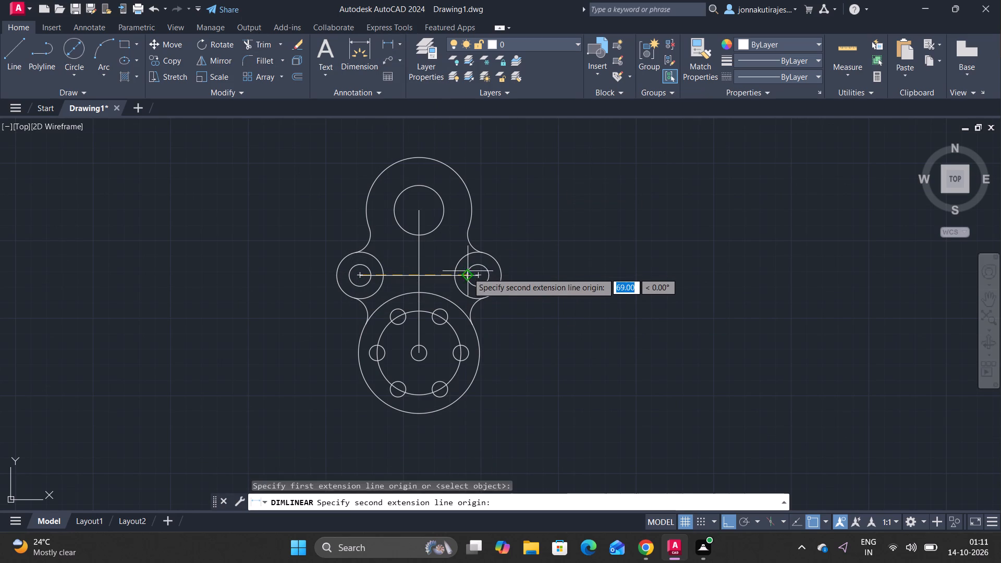
pyautogui.click(477, 274)
pyautogui.moveTo(438, 195); pyautogui.dragTo(448, 279, button='middle')
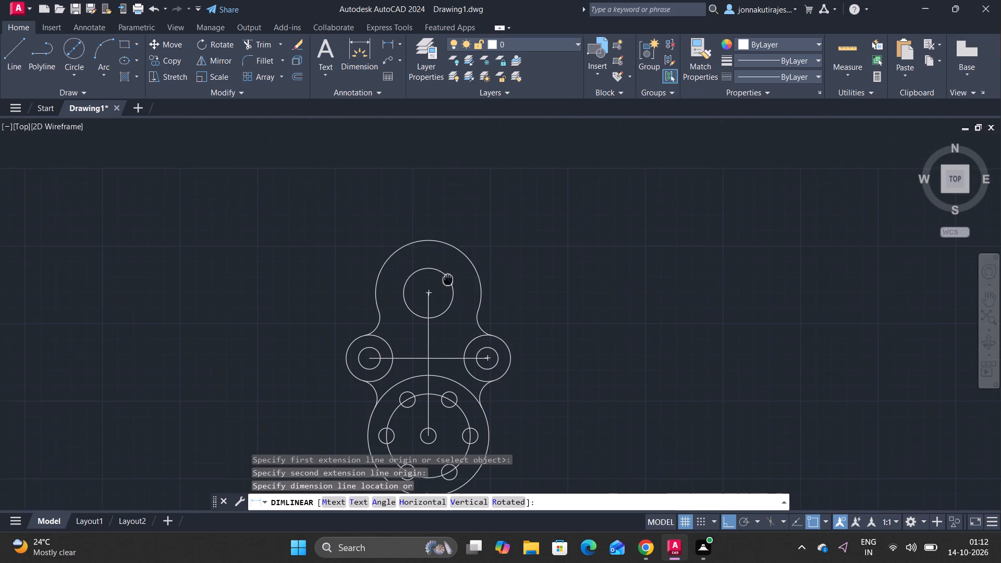
pyautogui.scroll(-3, 451, 236)
pyautogui.scroll(2, 447, 220)
pyautogui.moveTo(447, 220); pyautogui.dragTo(455, 210, button='middle')
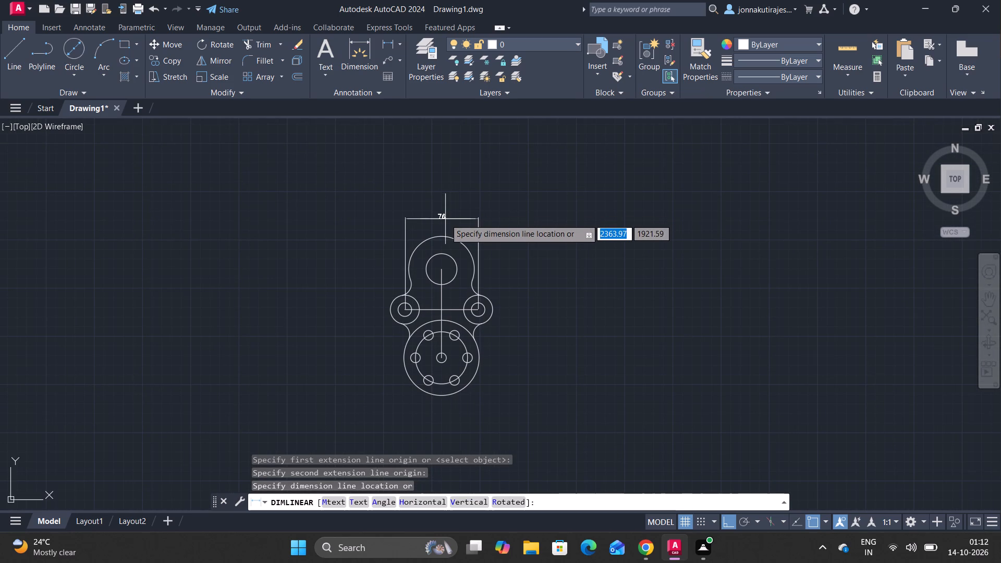
pyautogui.click(445, 217)
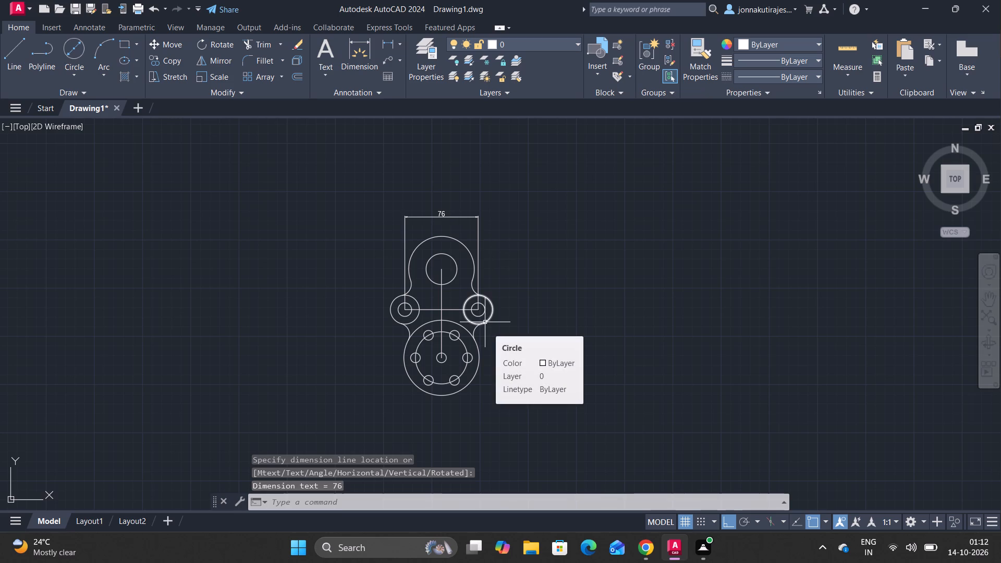
# Add a vertical linear dimension from the lower flange's centre to the right side circle's centre, placed to the right of the part.
pyautogui.press('space')
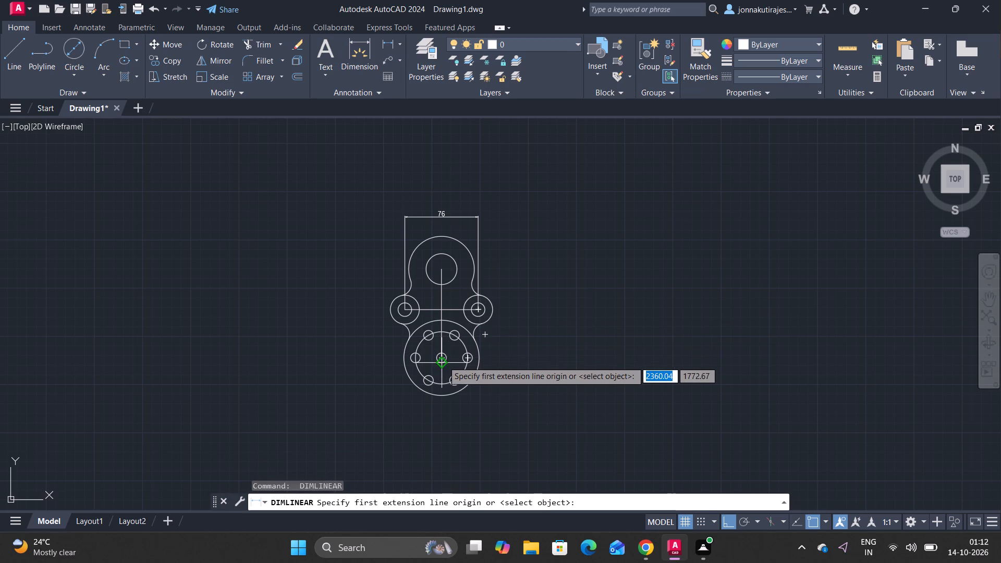
pyautogui.scroll(3, 445, 356)
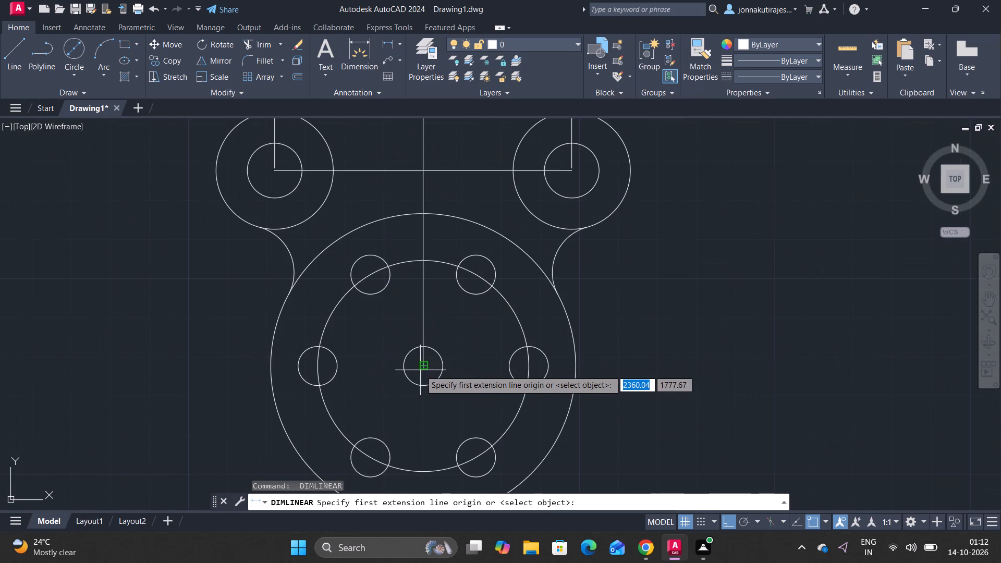
pyautogui.click(423, 364)
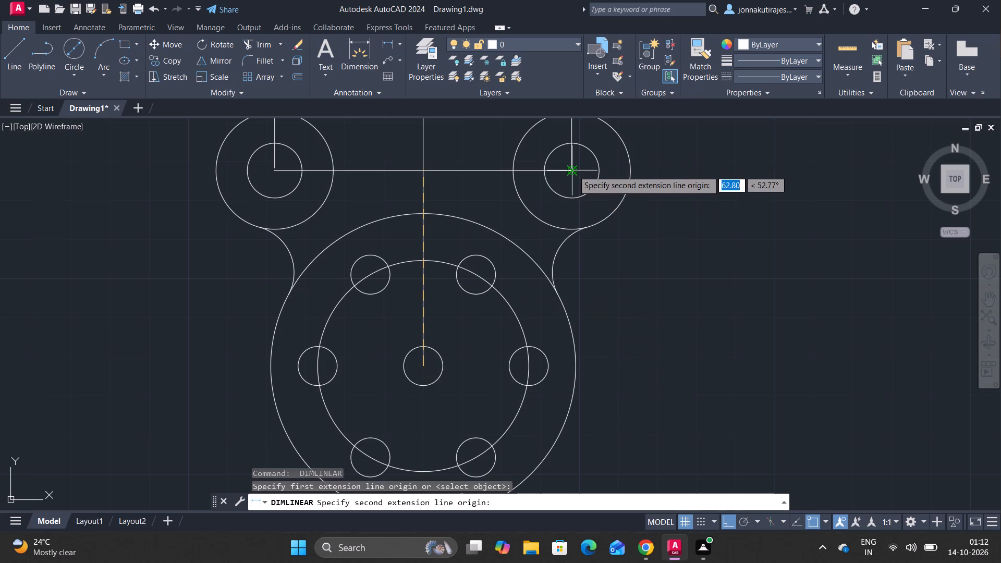
pyautogui.click(573, 170)
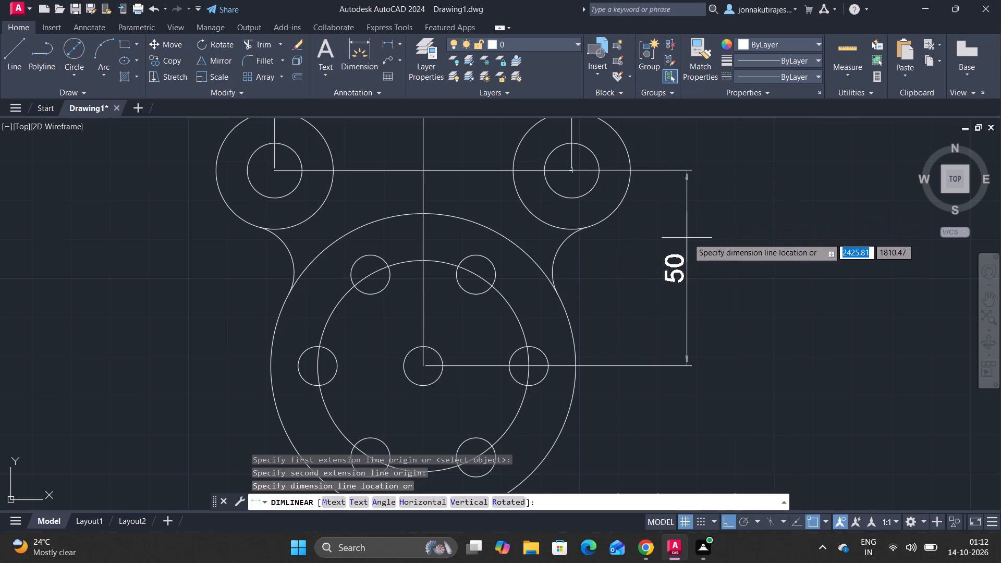
pyautogui.scroll(-3, 688, 238)
pyautogui.moveTo(689, 238); pyautogui.dragTo(619, 289, button='middle')
pyautogui.scroll(1, 621, 287)
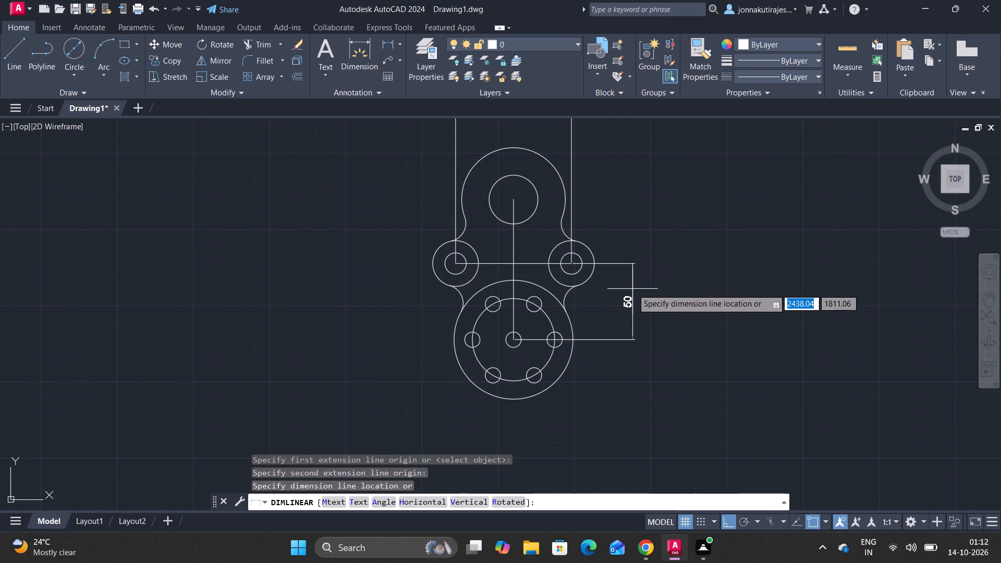
pyautogui.click(632, 289)
# Add a vertical linear dimension from the right side circle's centre to the upper boss's centre, aligned with the vertical dimension below it.
pyautogui.press('space')
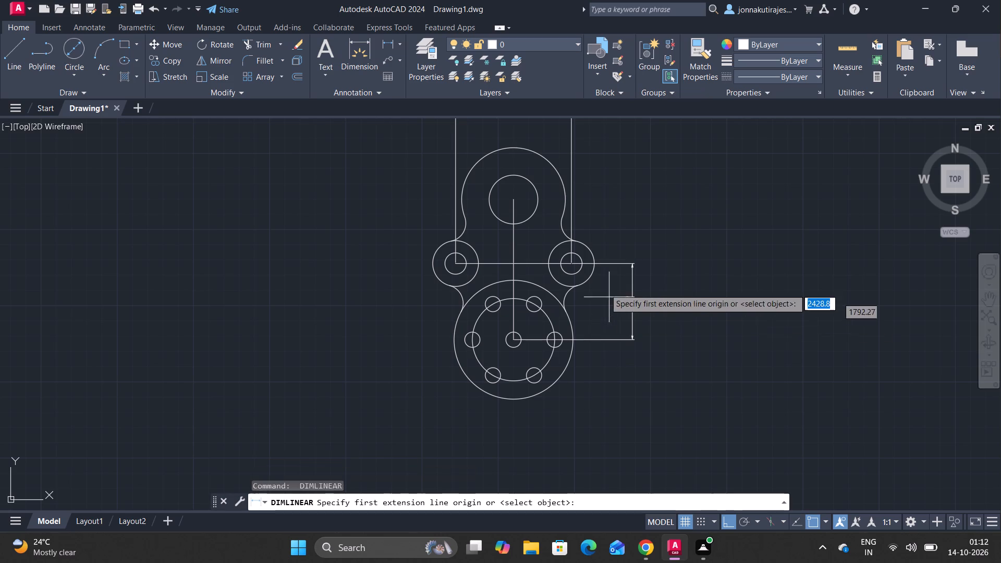
pyautogui.scroll(2, 529, 247)
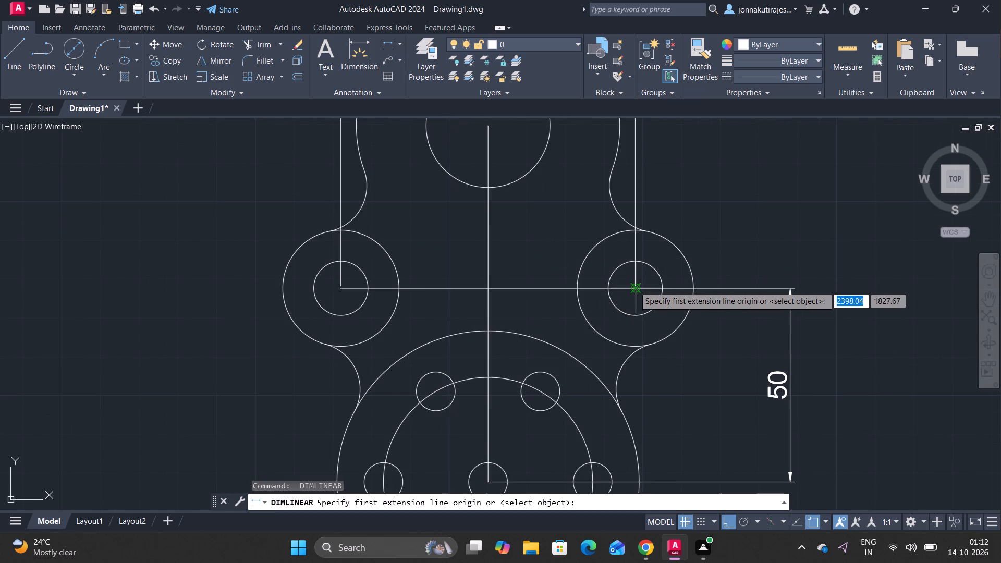
pyautogui.click(634, 286)
pyautogui.scroll(-1, 569, 246)
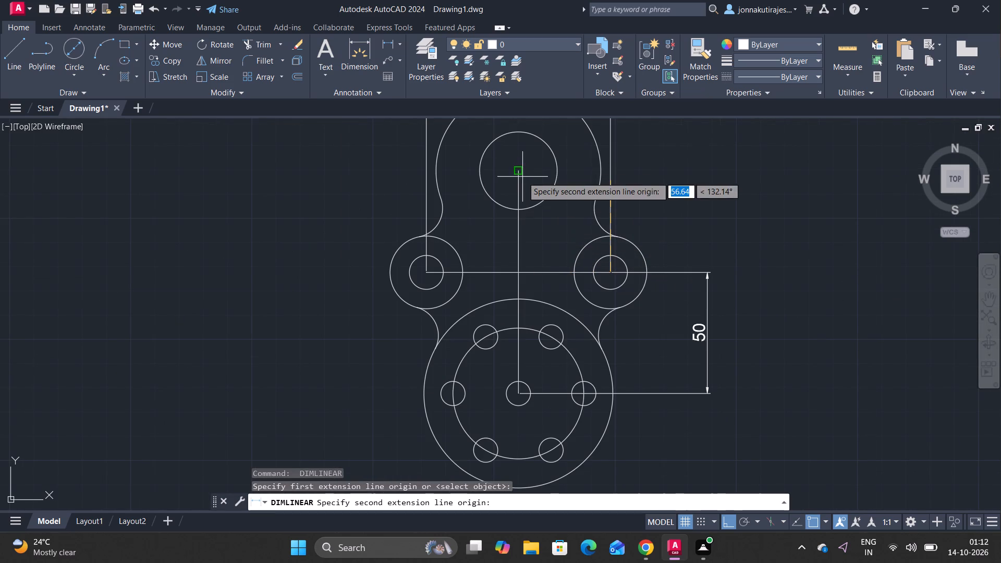
pyautogui.click(520, 170)
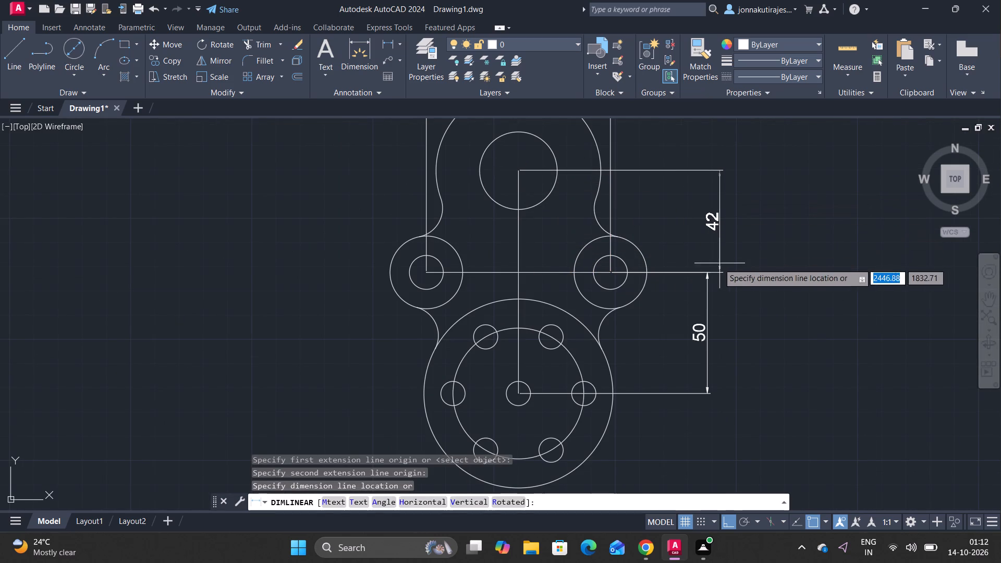
pyautogui.scroll(2, 703, 266)
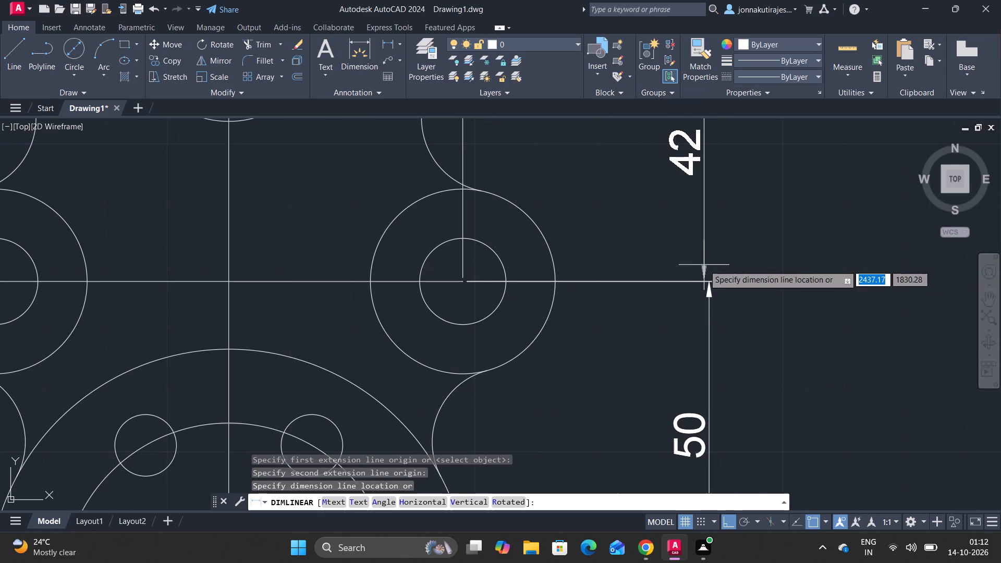
pyautogui.click(707, 280)
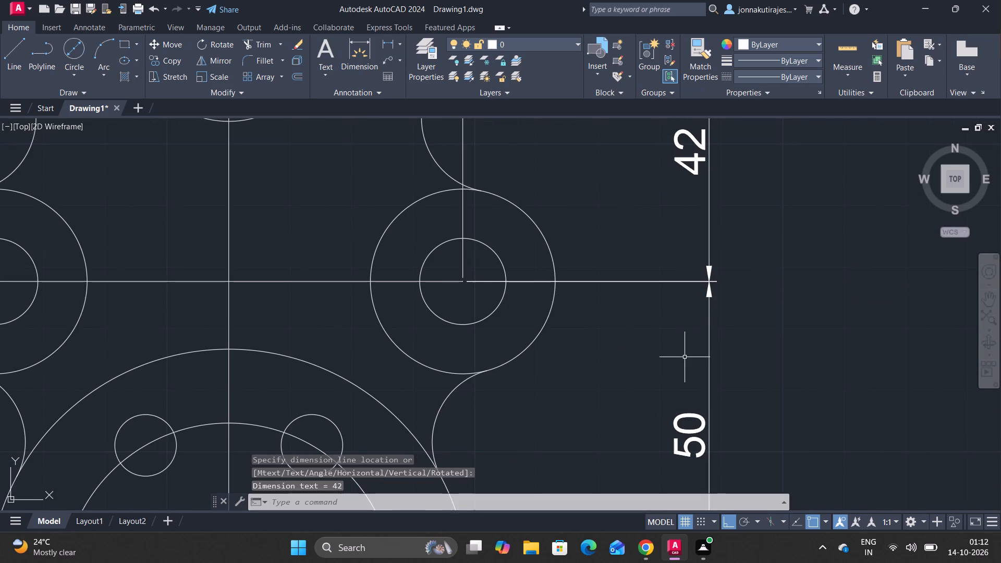
# Add diameter dimensions to the left side boss's outer circle and the right side boss's inner circle, with text outside the part.
pyautogui.scroll(-2, 657, 350)
pyautogui.moveTo(657, 350); pyautogui.dragTo(622, 375, button='middle')
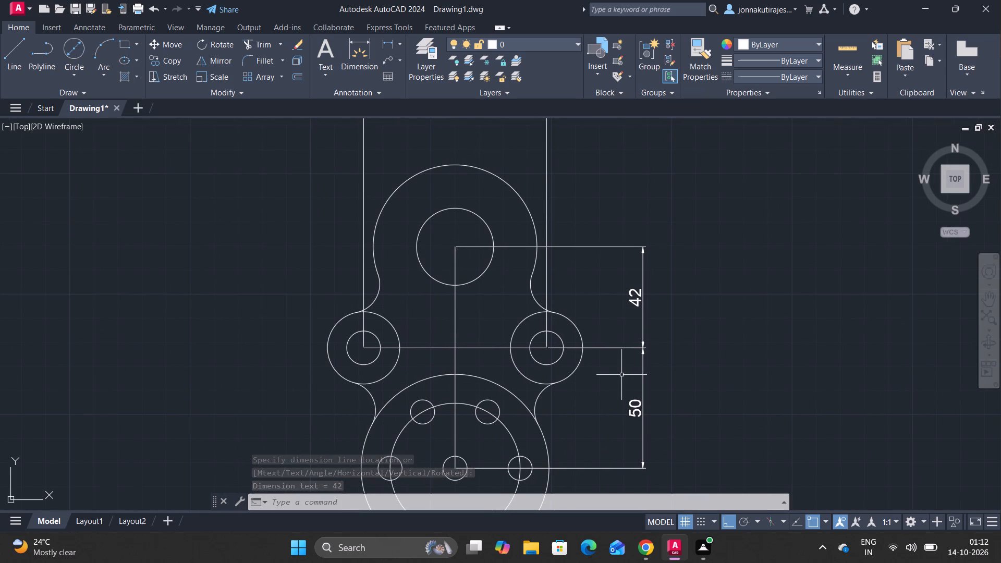
pyautogui.click(400, 41)
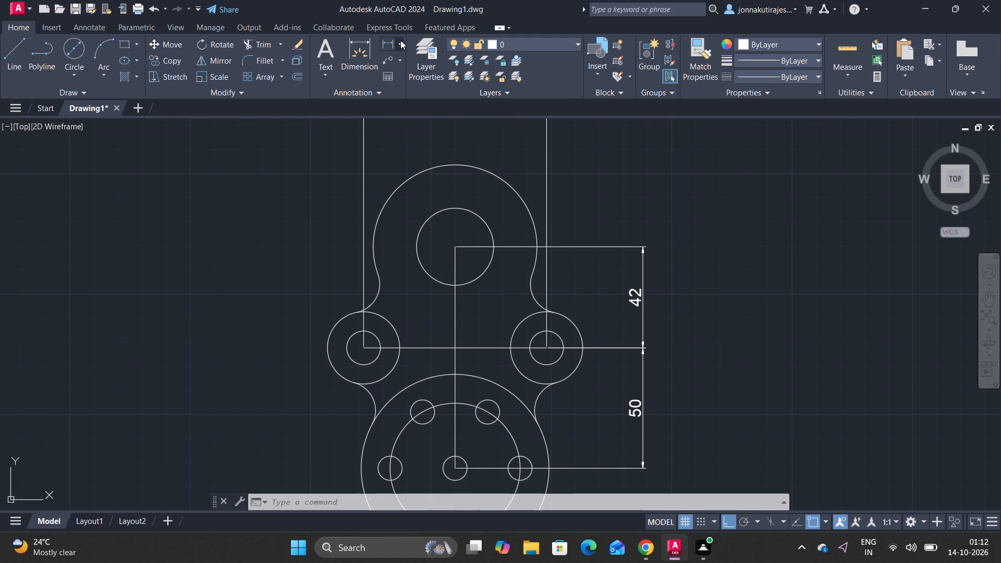
pyautogui.click(423, 197)
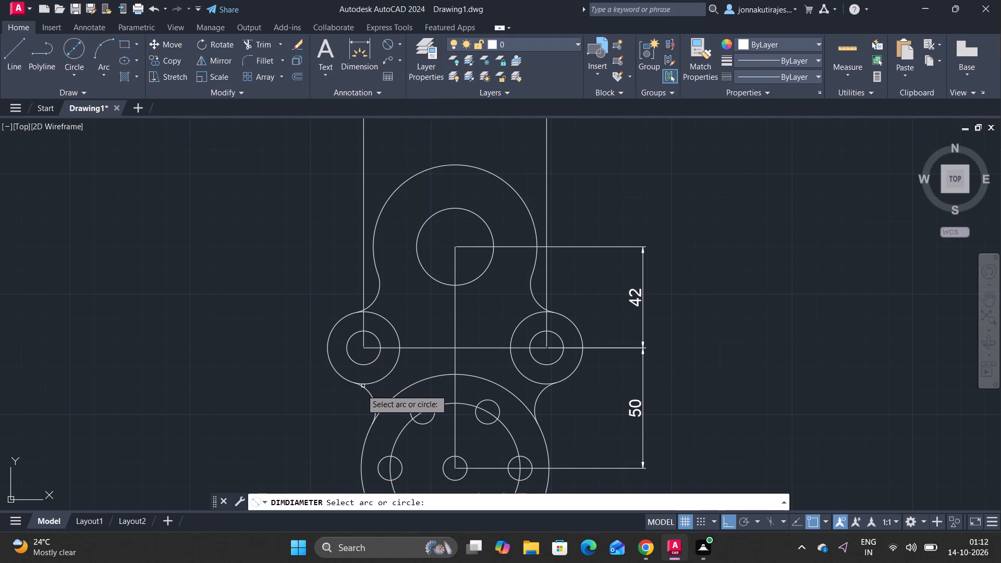
pyautogui.scroll(2, 360, 394)
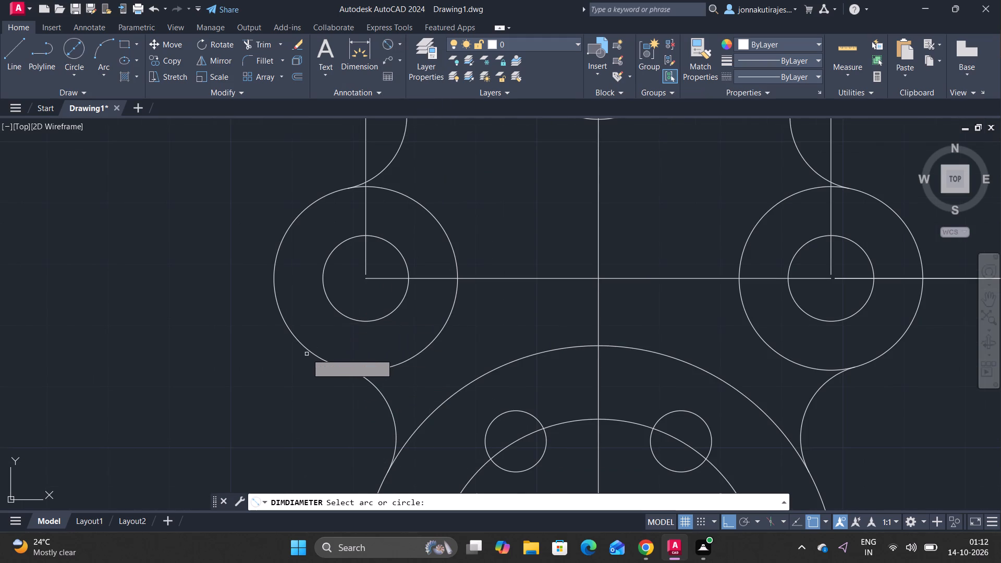
pyautogui.click(308, 348)
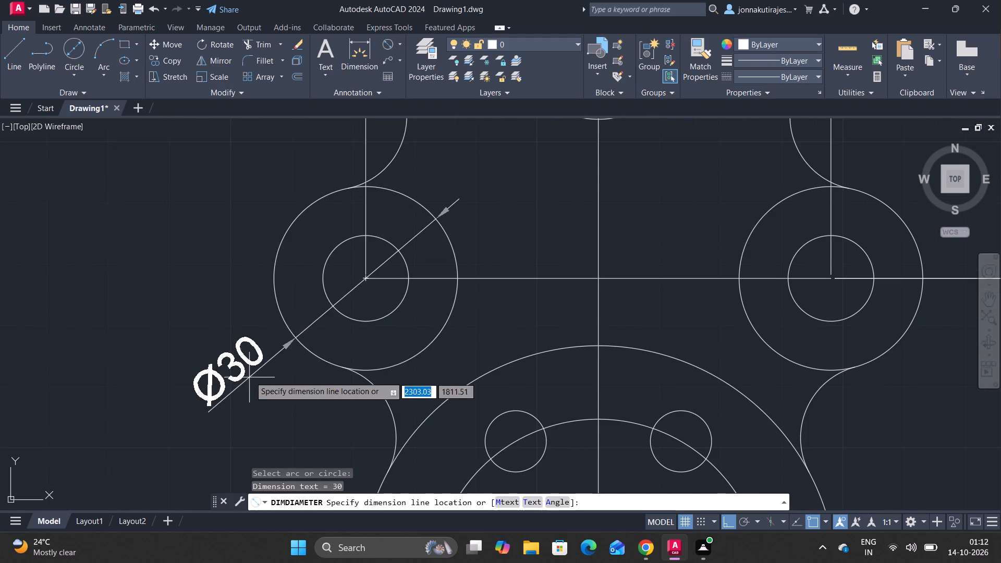
pyautogui.click(250, 376)
pyautogui.press('space')
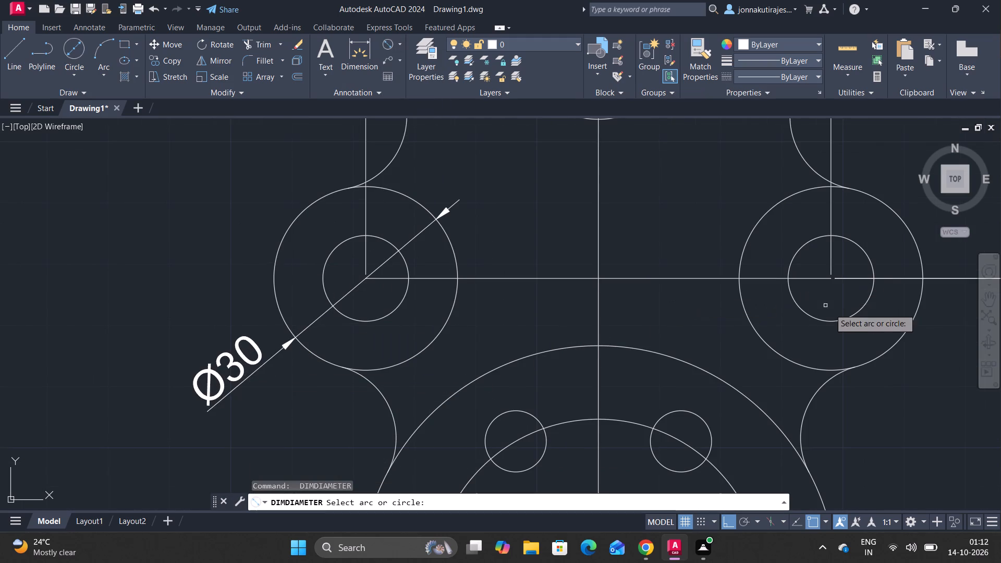
pyautogui.click(857, 315)
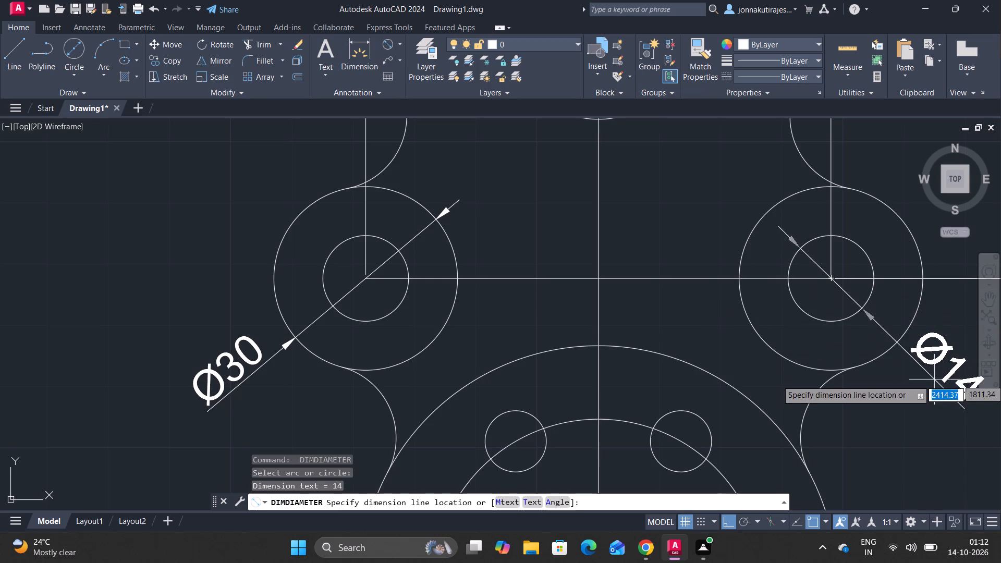
pyautogui.click(965, 389)
# Add diameter dimensions to the lower flange's bolt circle, placed at its lower right, and to its outer circle, placed at its lower left.
pyautogui.scroll(-2, 932, 402)
pyautogui.moveTo(663, 394); pyautogui.dragTo(141, 242, button='middle')
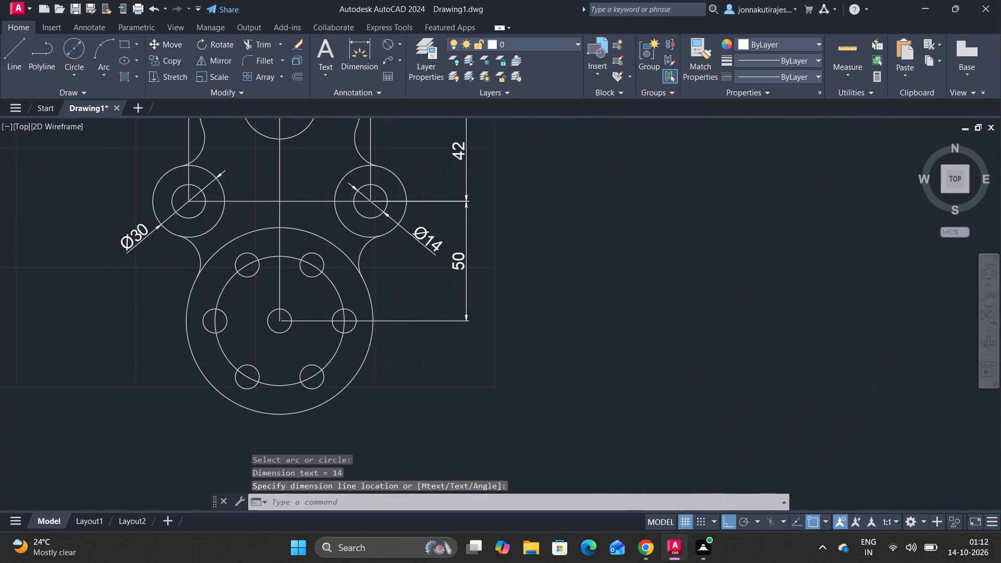
pyautogui.moveTo(277, 314); pyautogui.dragTo(413, 274, button='middle')
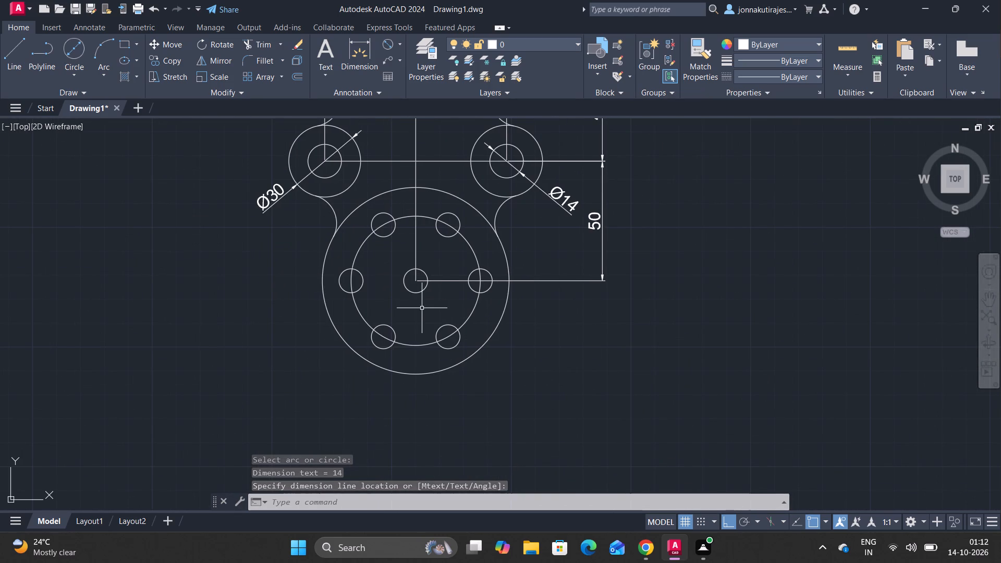
pyautogui.press('space')
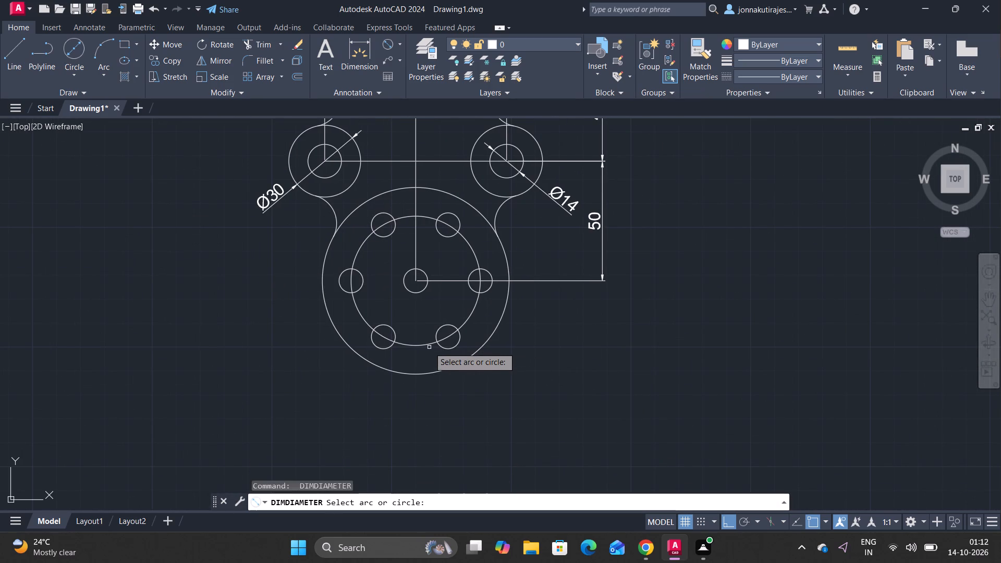
pyautogui.click(425, 345)
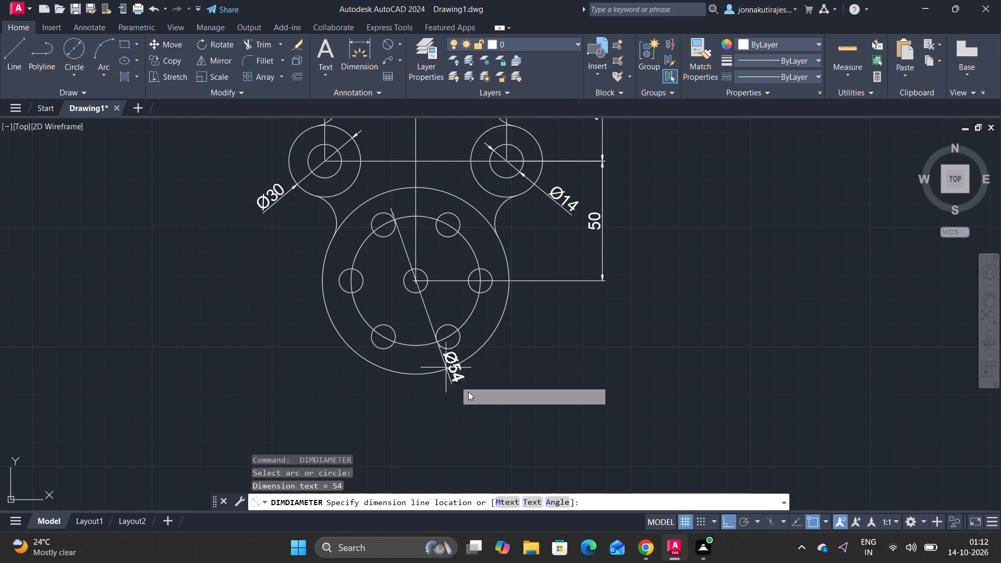
pyautogui.click(496, 403)
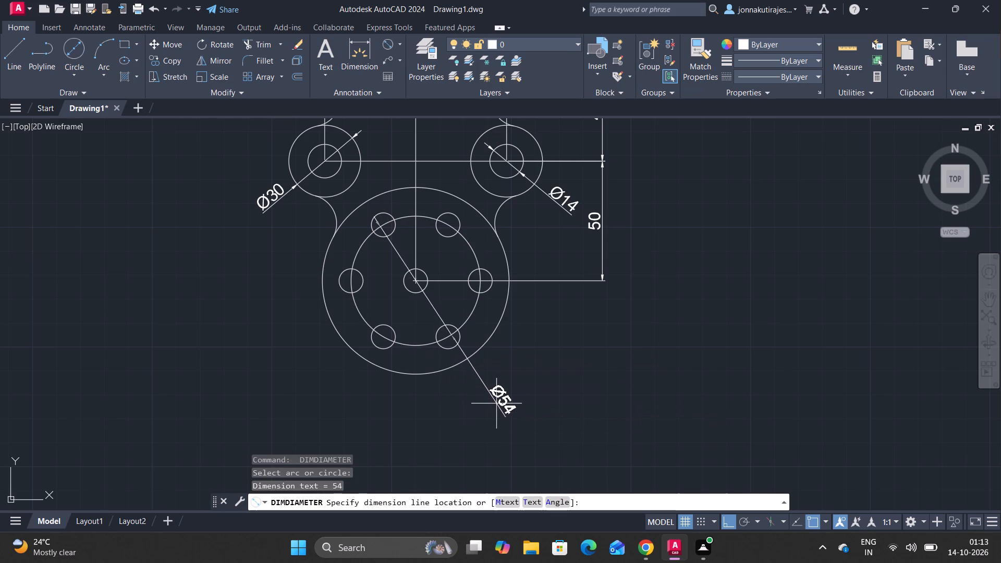
pyautogui.press('space')
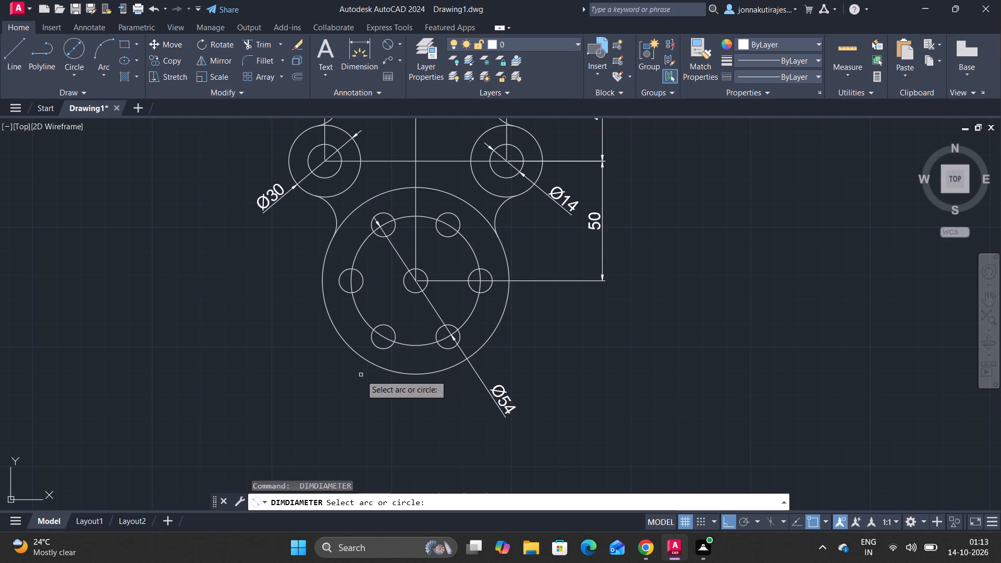
pyautogui.click(363, 357)
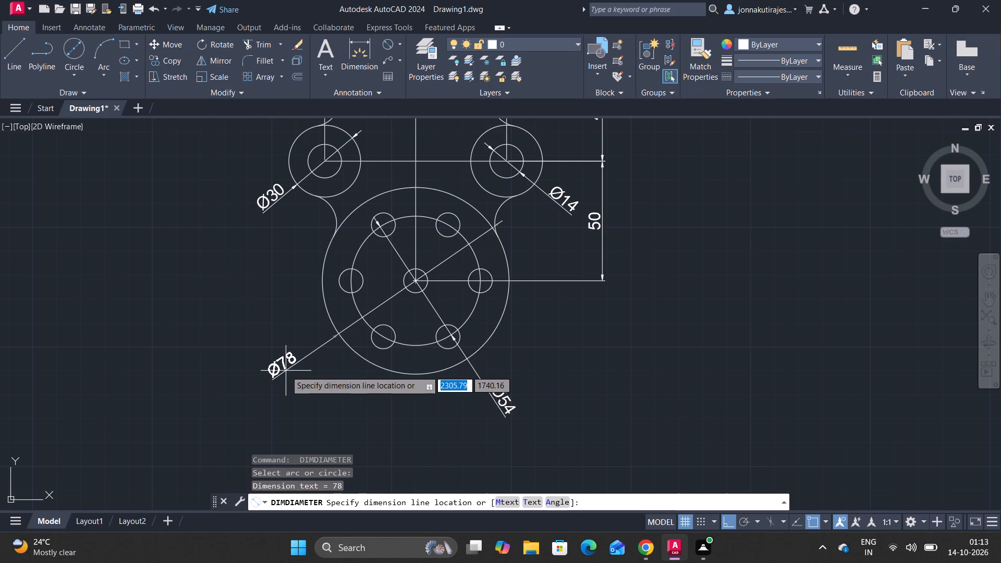
pyautogui.click(286, 371)
# Add a diameter dimension to the flange's lower-left small hole, with its text outside the flange between the two existing flange diameters.
pyautogui.press('space')
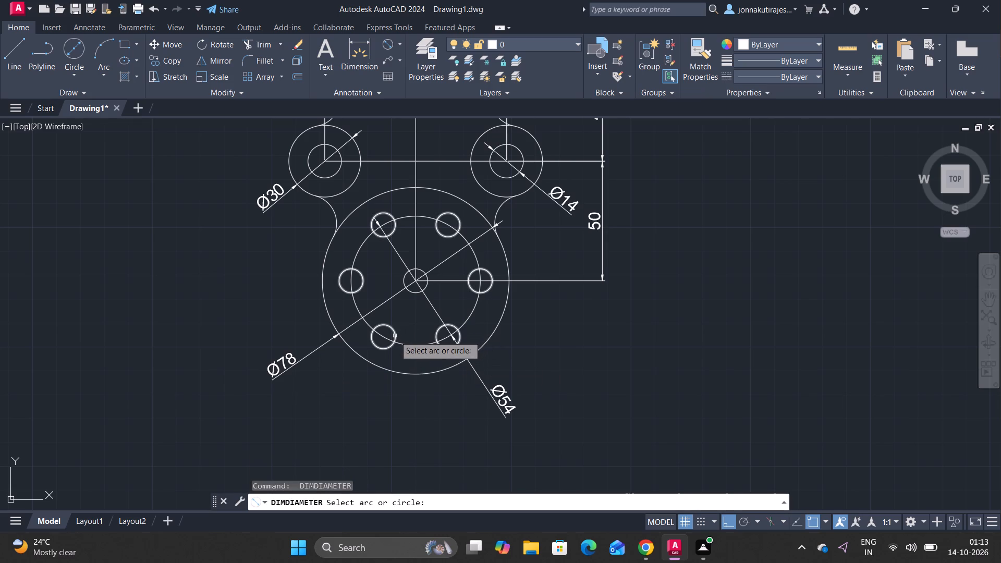
pyautogui.click(395, 336)
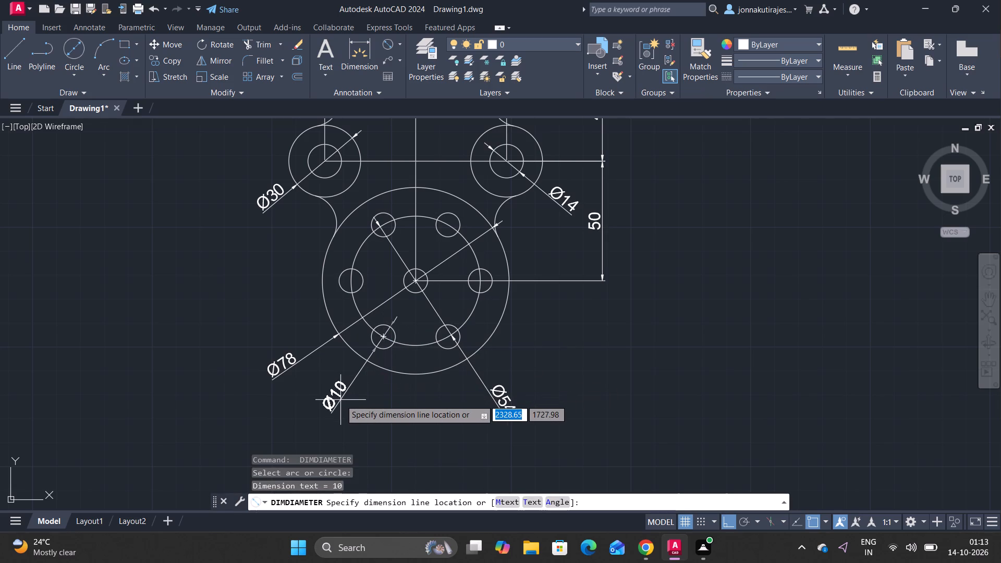
pyautogui.click(340, 400)
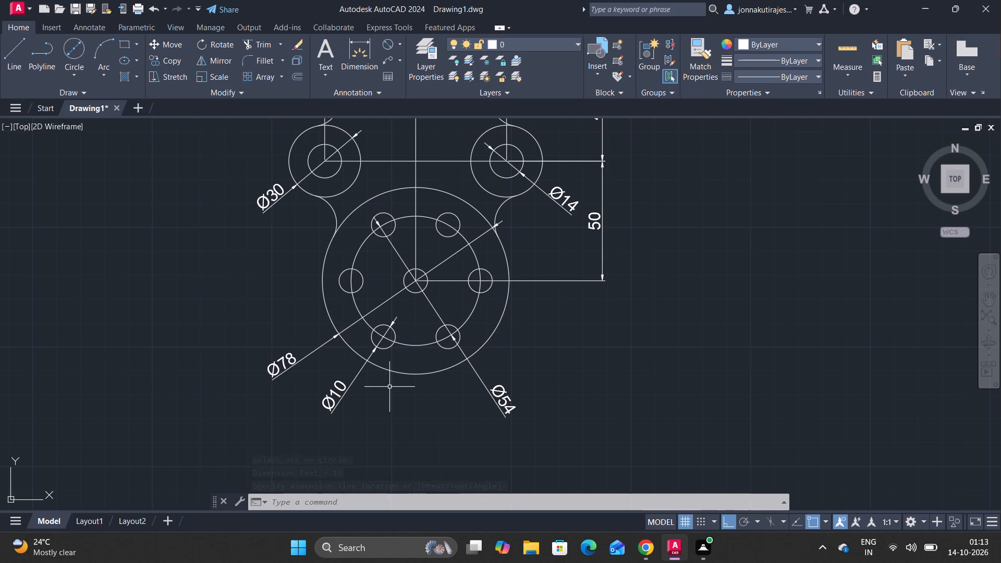
# Add a diameter dimension to the upper boss's inner circle, with its text outside the part at the upper right.
pyautogui.scroll(-1, 397, 365)
pyautogui.moveTo(397, 365); pyautogui.dragTo(408, 414, button='middle')
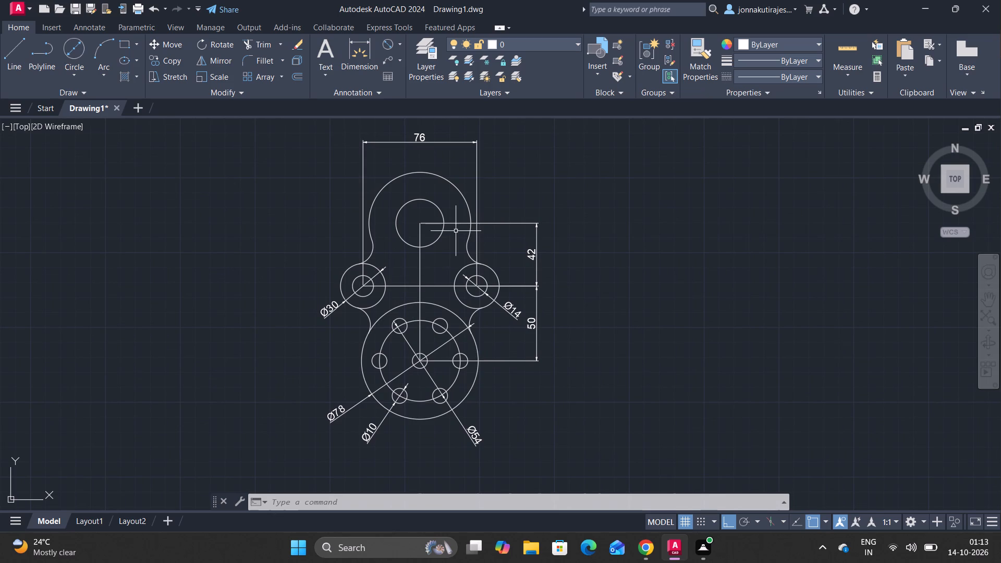
pyautogui.press('space')
pyautogui.click(436, 205)
pyautogui.click(517, 177)
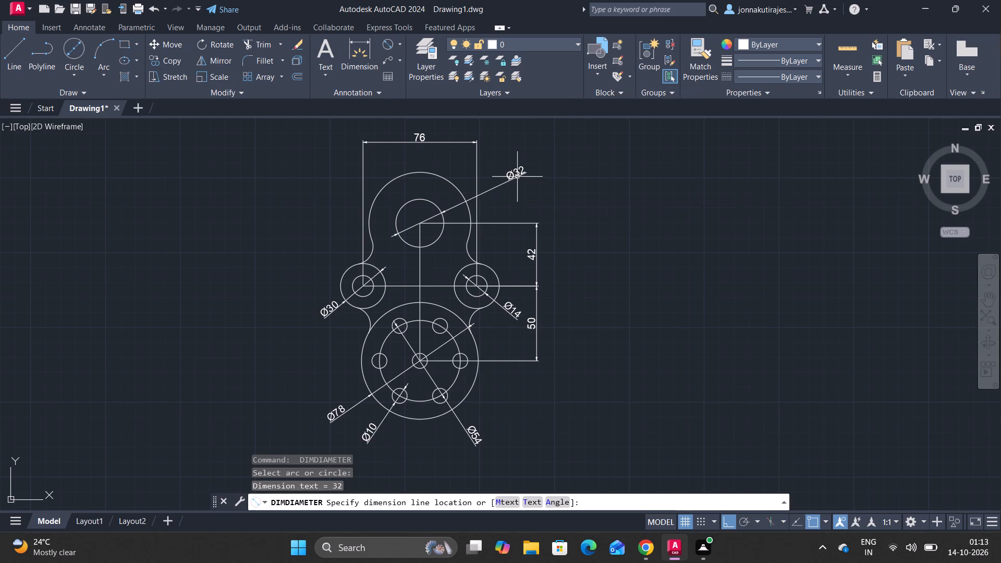
# Add a radius dimension to the upper boss's outer arc, with its text outside the part at the upper left.
pyautogui.click(402, 44)
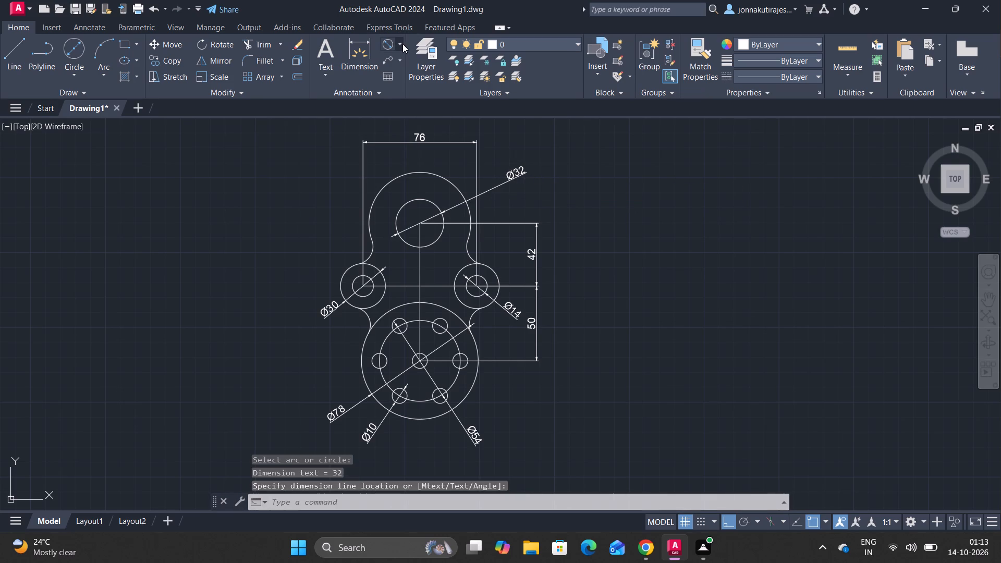
pyautogui.click(409, 172)
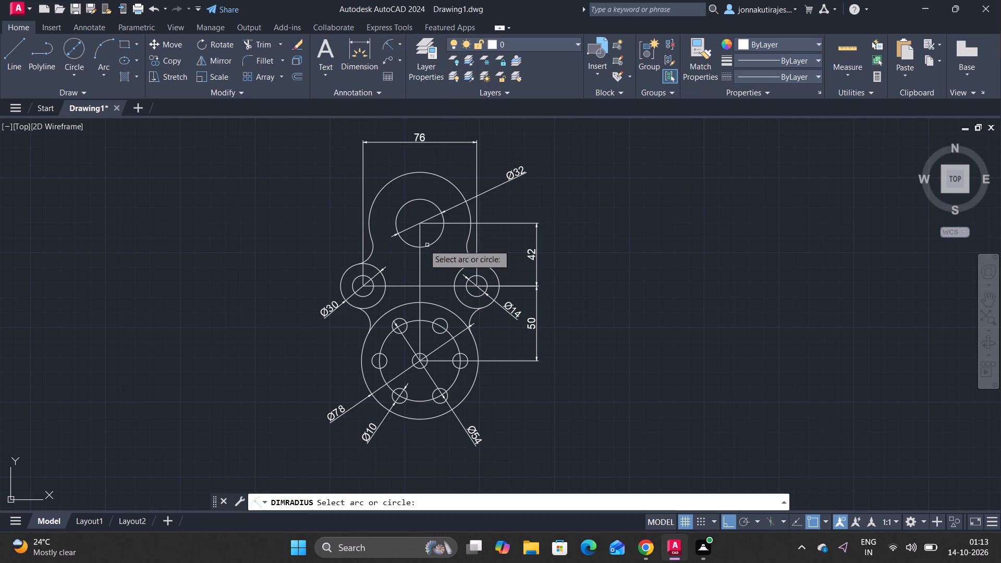
pyautogui.click(375, 195)
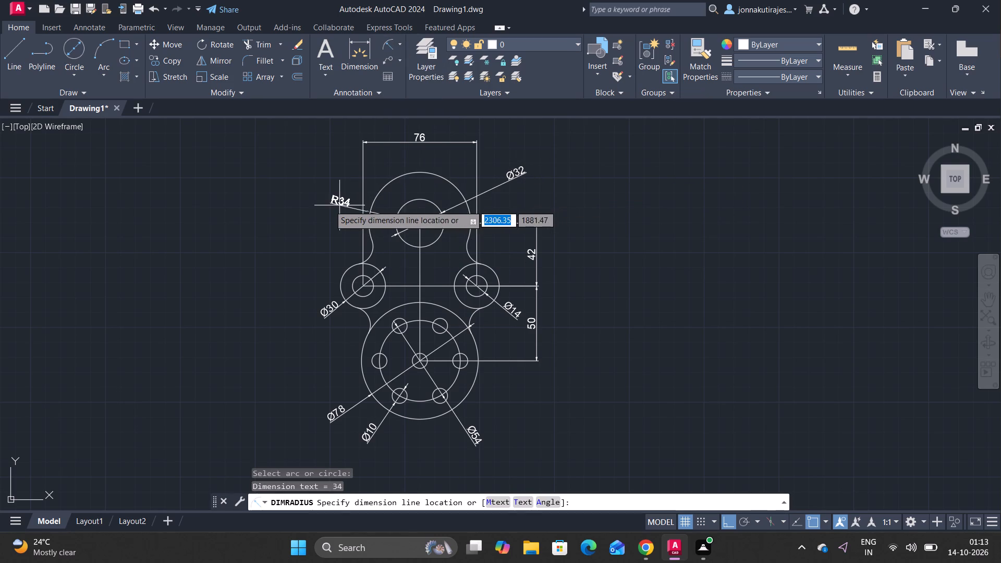
pyautogui.click(311, 205)
# Add radius dimensions to the fillets below and above the right side boss, with text outside the part and inside it respectively.
pyautogui.scroll(-1, 401, 307)
pyautogui.press('space')
pyautogui.scroll(2, 433, 342)
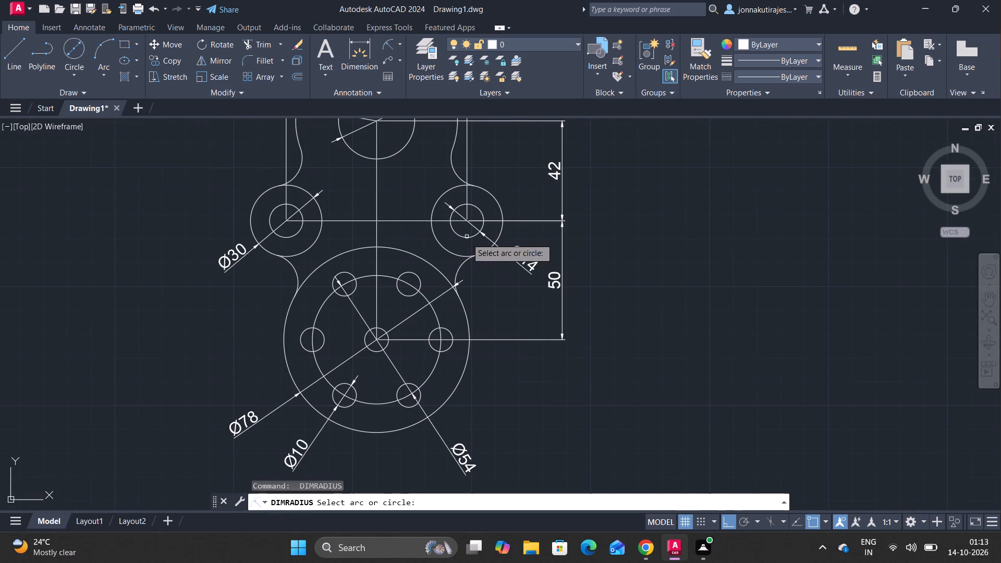
pyautogui.click(458, 272)
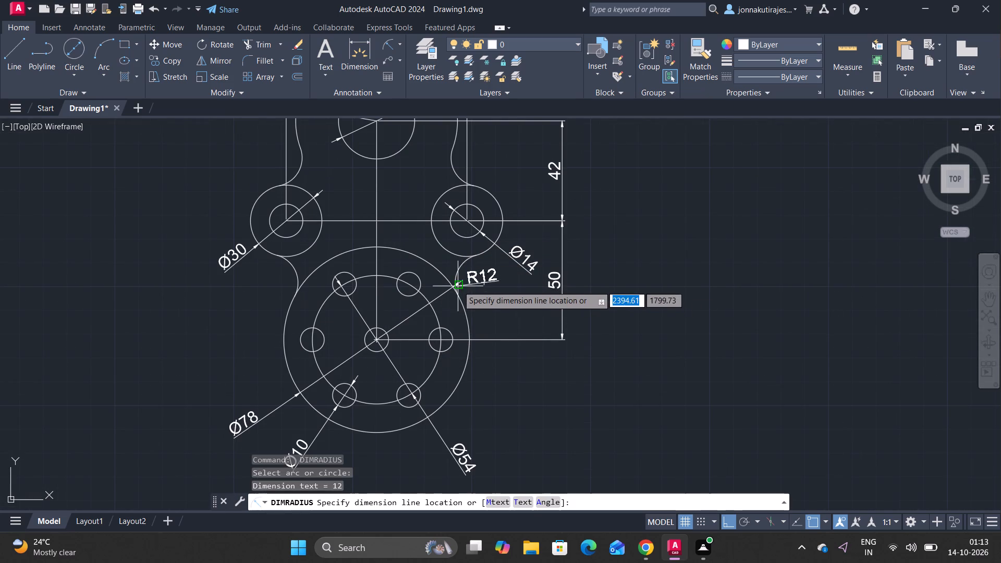
pyautogui.click(465, 271)
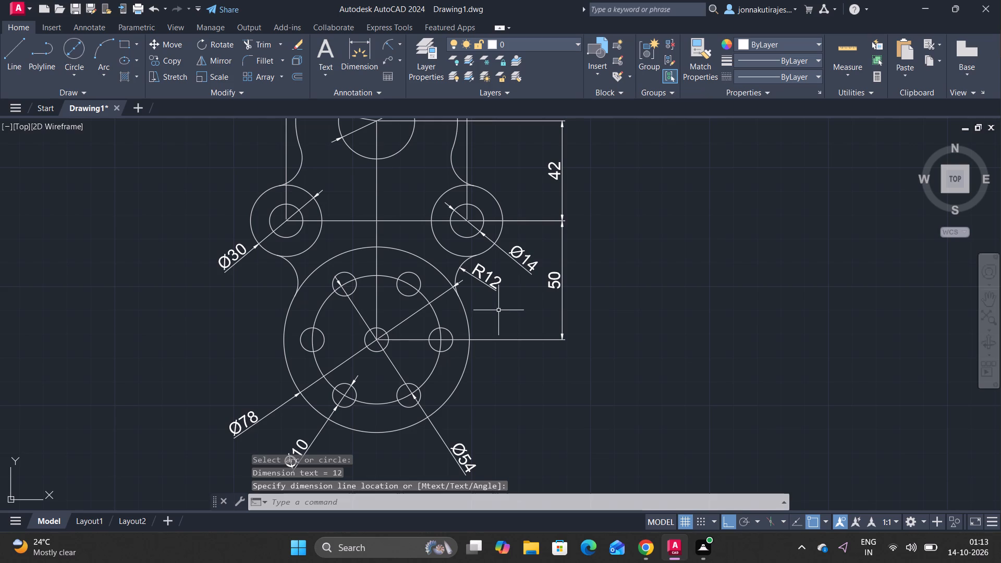
pyautogui.press('space')
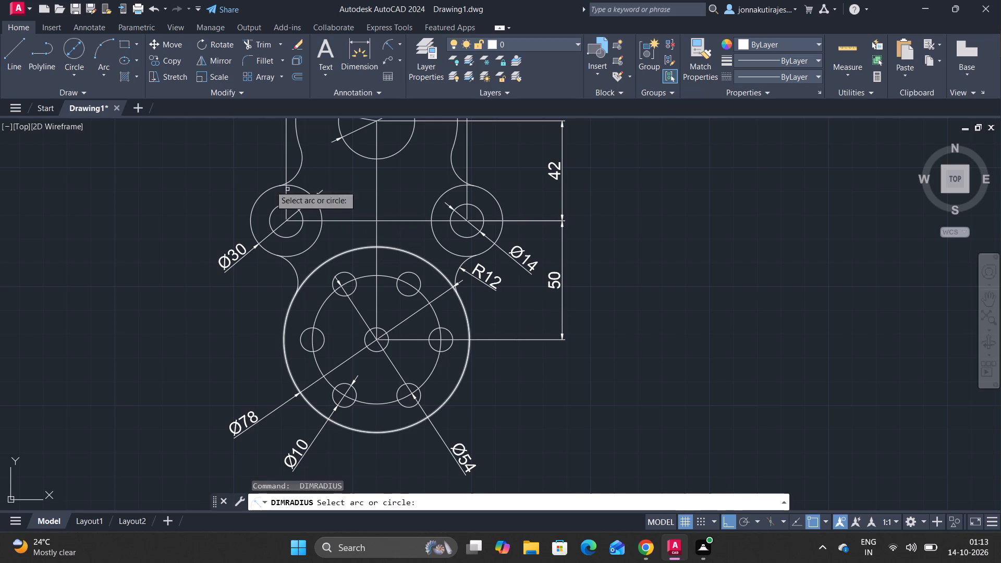
pyautogui.click(458, 175)
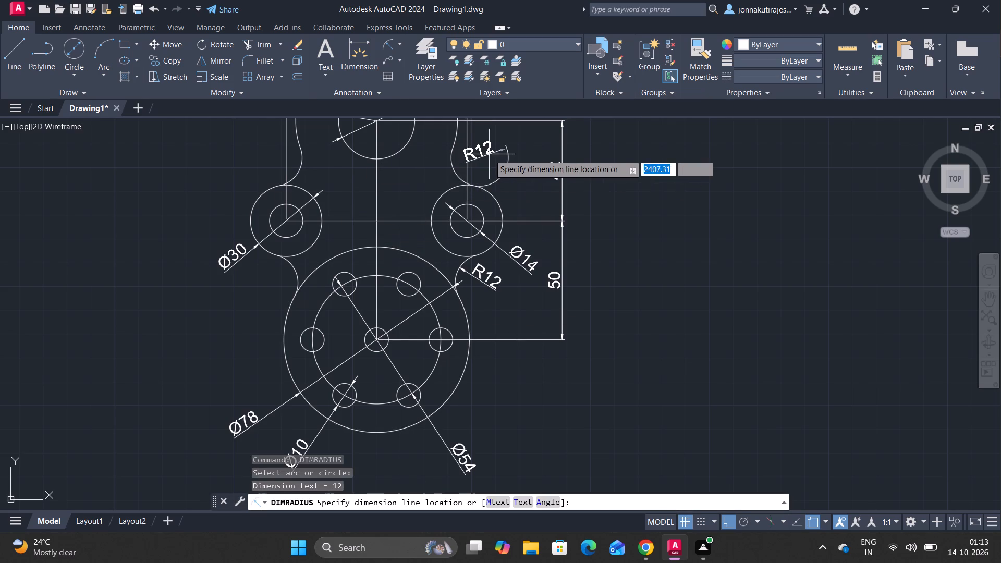
pyautogui.click(457, 173)
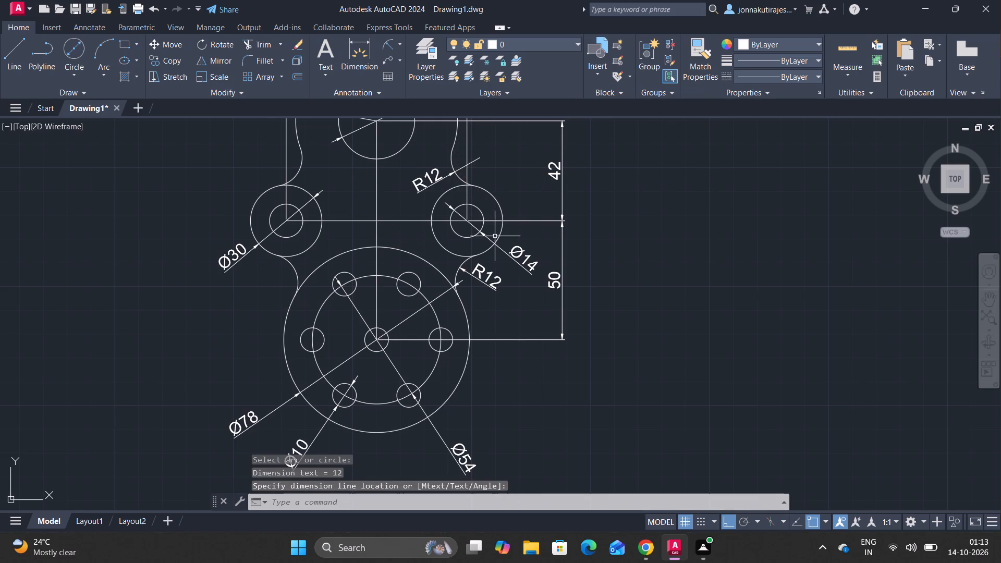
pyautogui.scroll(-1, 484, 223)
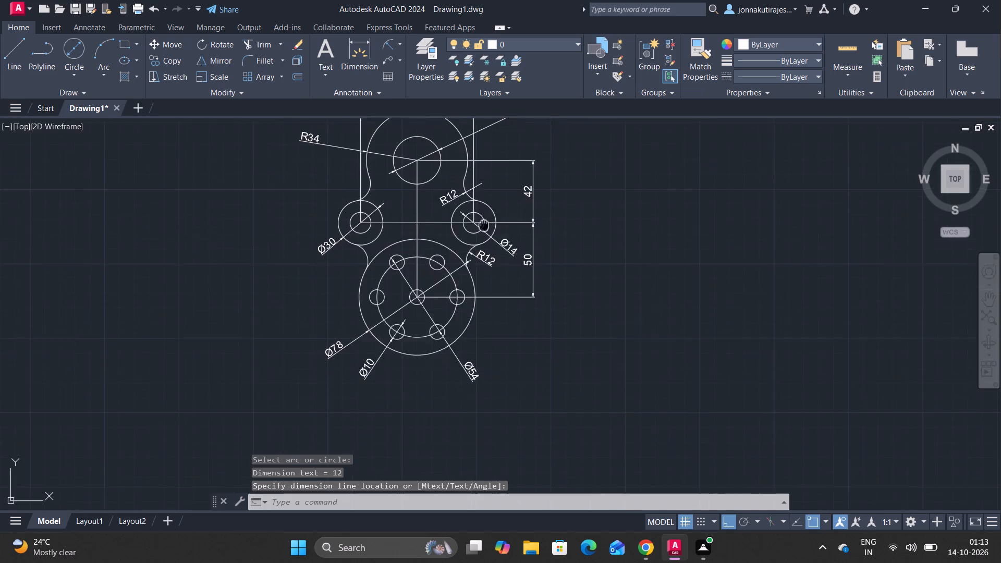
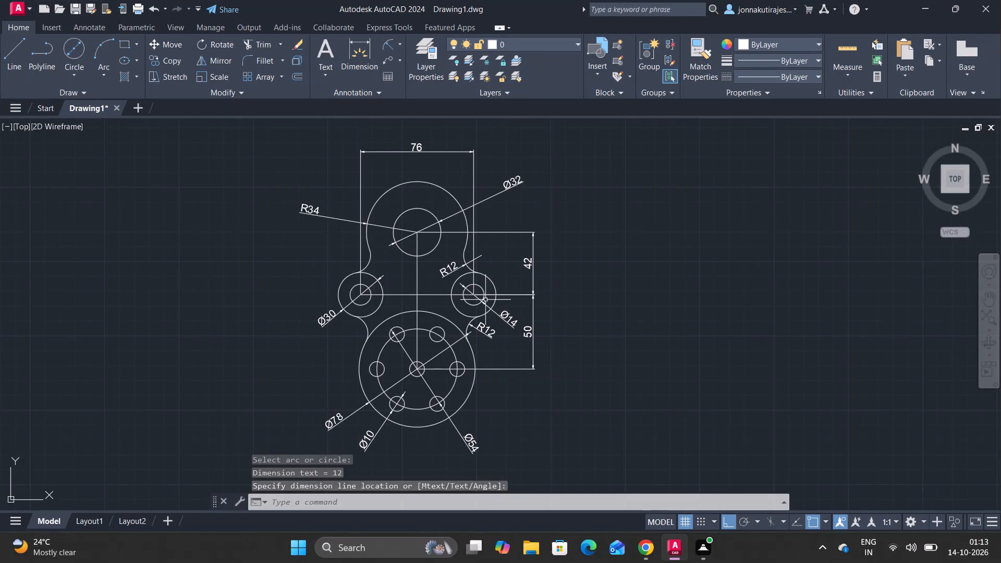
# Load the ACAD_ISO02W100 (ISO dash) linetype from acadiso.lin into the drawing.
pyautogui.scroll(-1, 485, 300)
pyautogui.middleClick(485, 300)
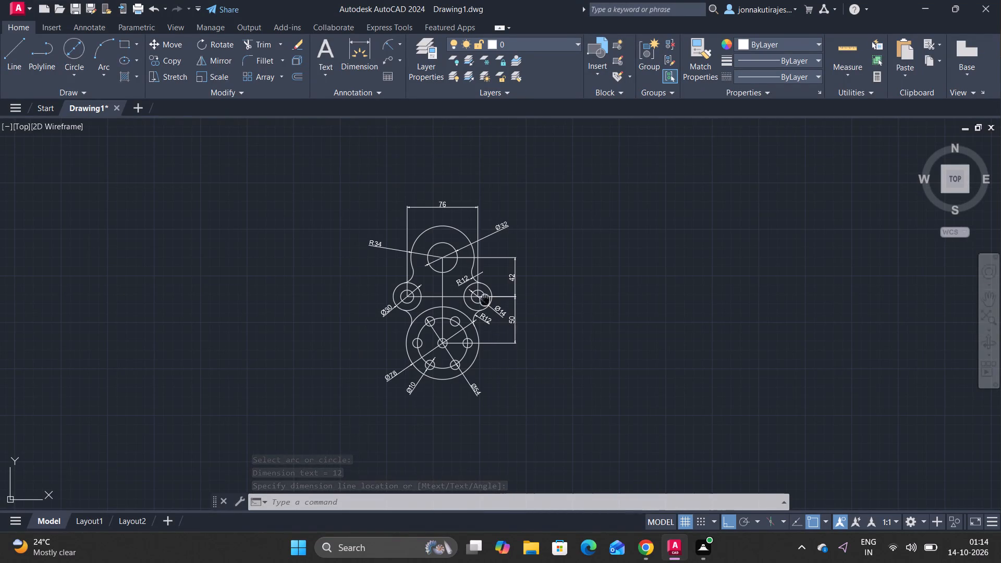
pyautogui.scroll(2, 456, 334)
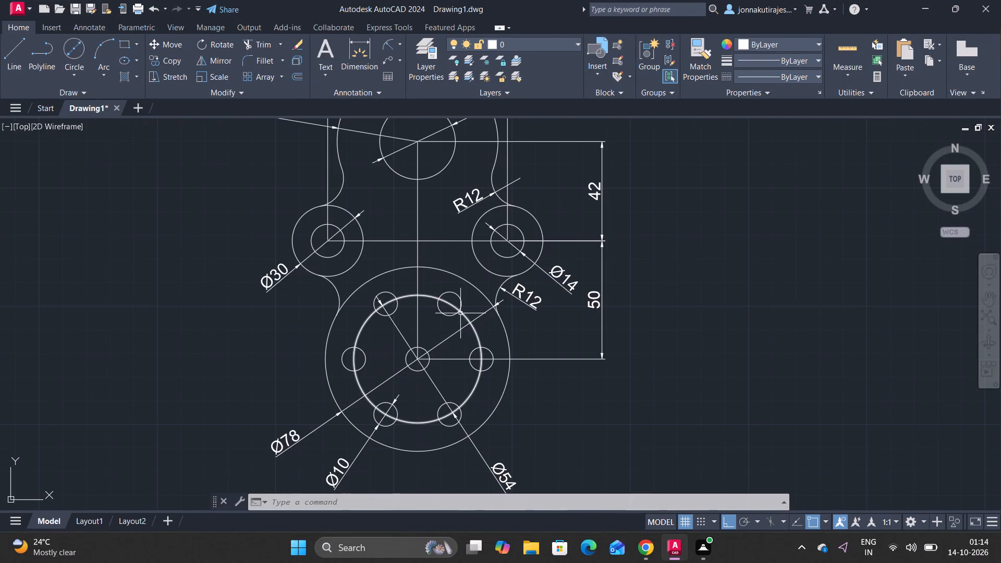
pyautogui.click(465, 316)
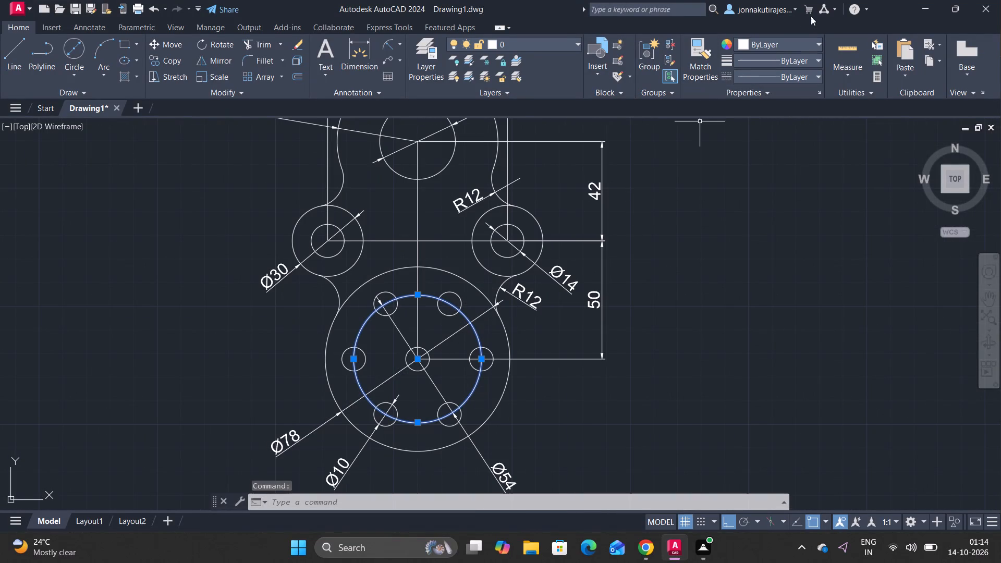
pyautogui.click(805, 77)
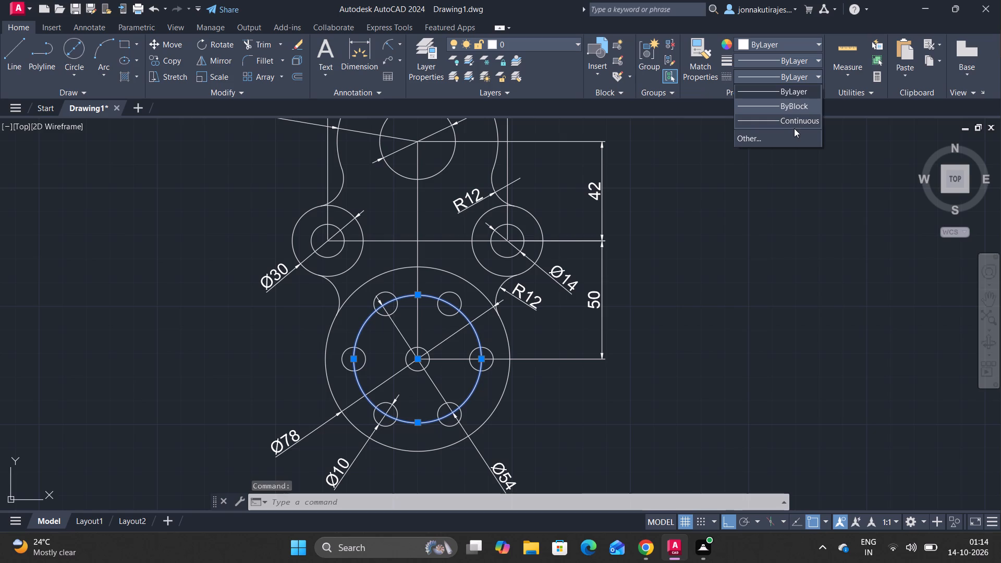
pyautogui.click(776, 136)
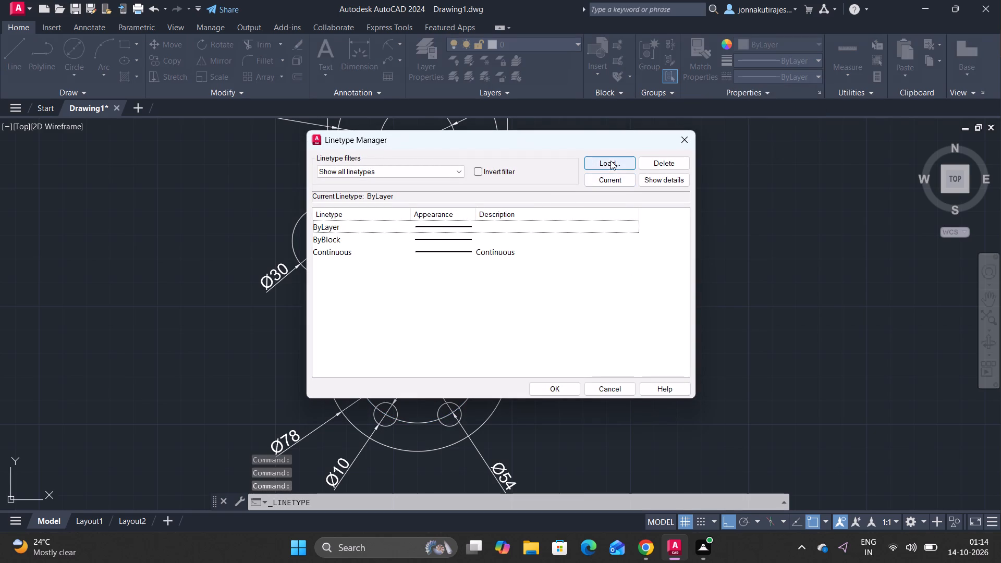
pyautogui.click(611, 160)
pyautogui.click(496, 241)
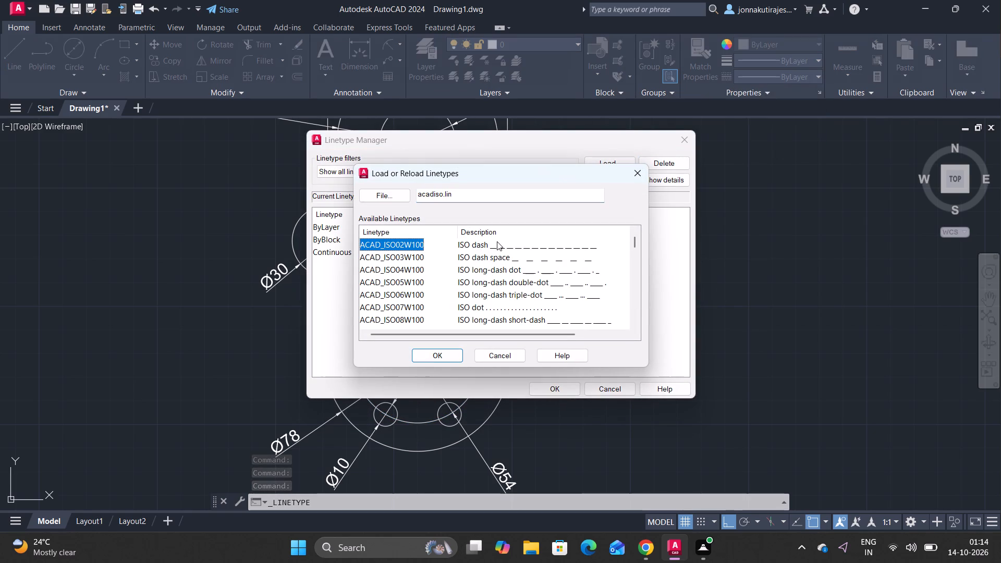
pyautogui.doubleClick(500, 245)
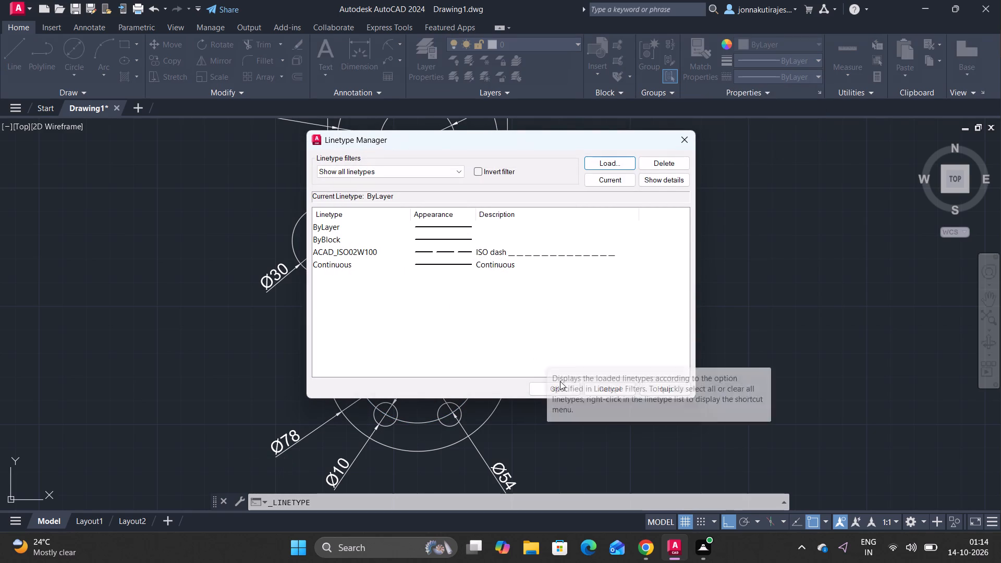
pyautogui.click(558, 390)
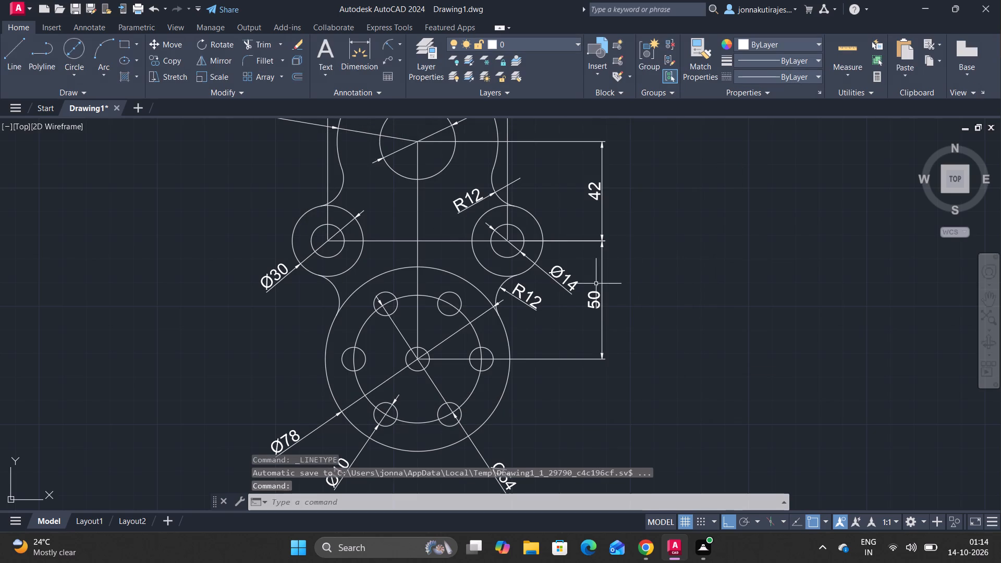
# Change the linetype of the flange's bolt circle, passing through the six small holes, to ACAD_ISO02W100.
pyautogui.click(475, 332)
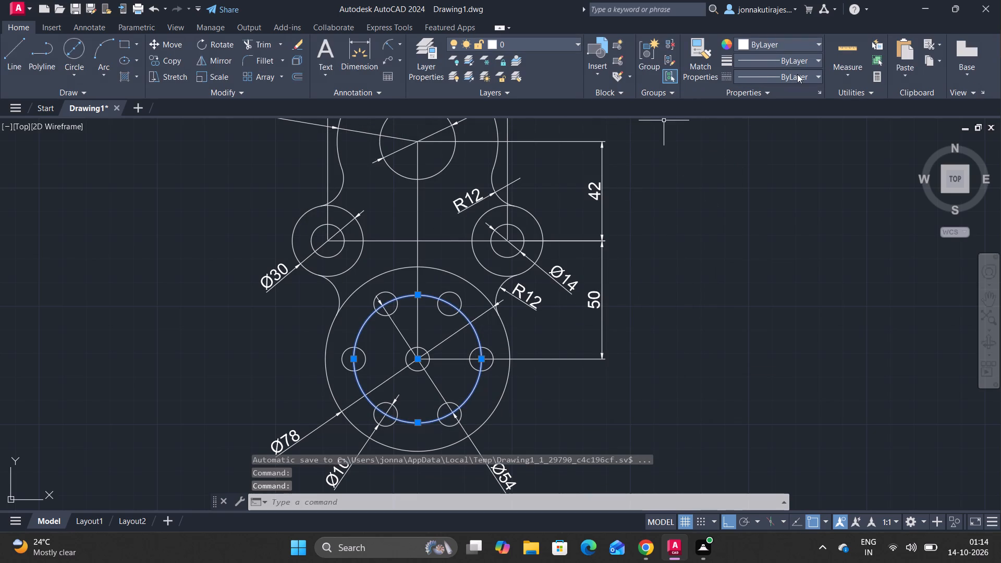
pyautogui.click(797, 74)
pyautogui.click(768, 121)
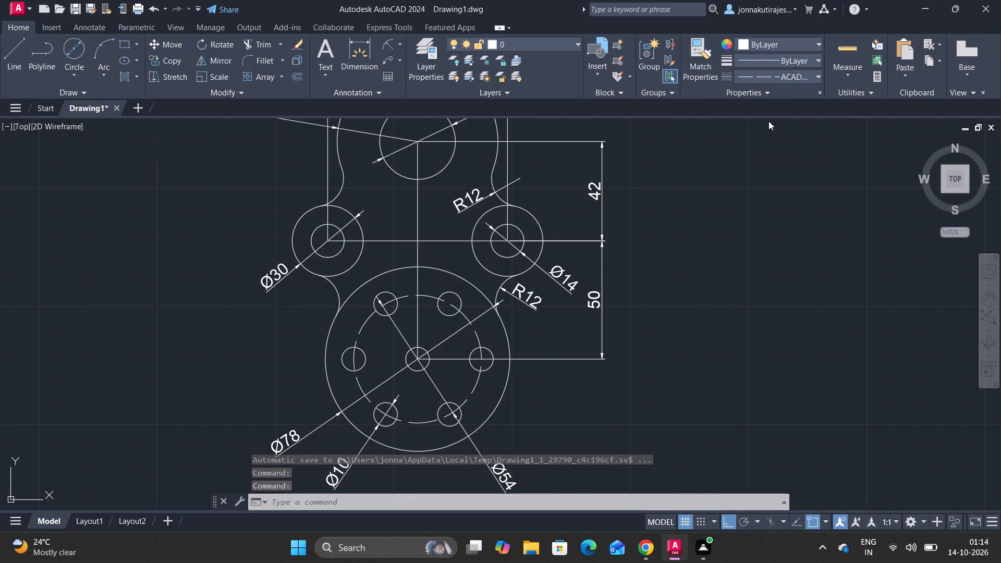
pyautogui.click(727, 310)
pyautogui.press('Escape')
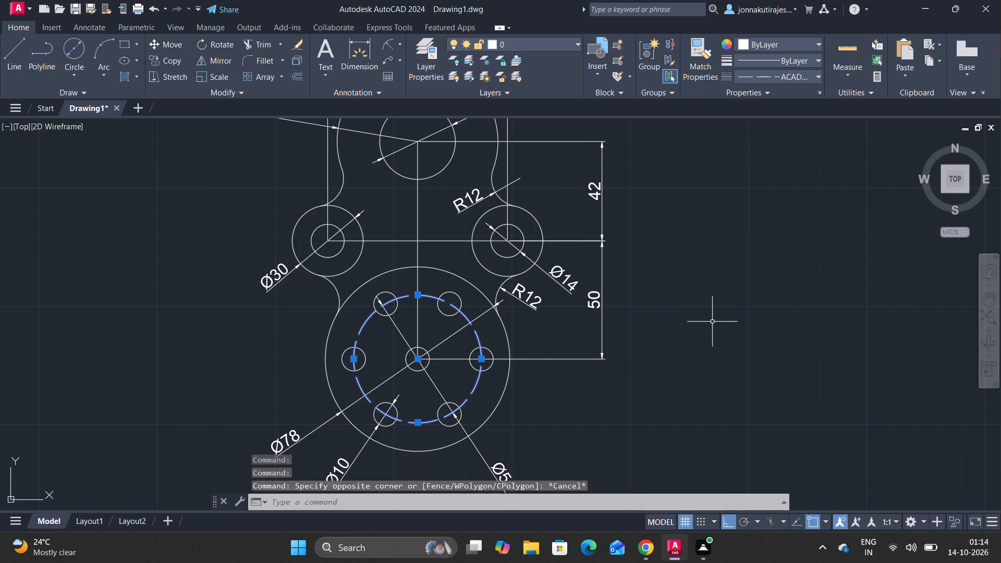
pyautogui.press('Escape')
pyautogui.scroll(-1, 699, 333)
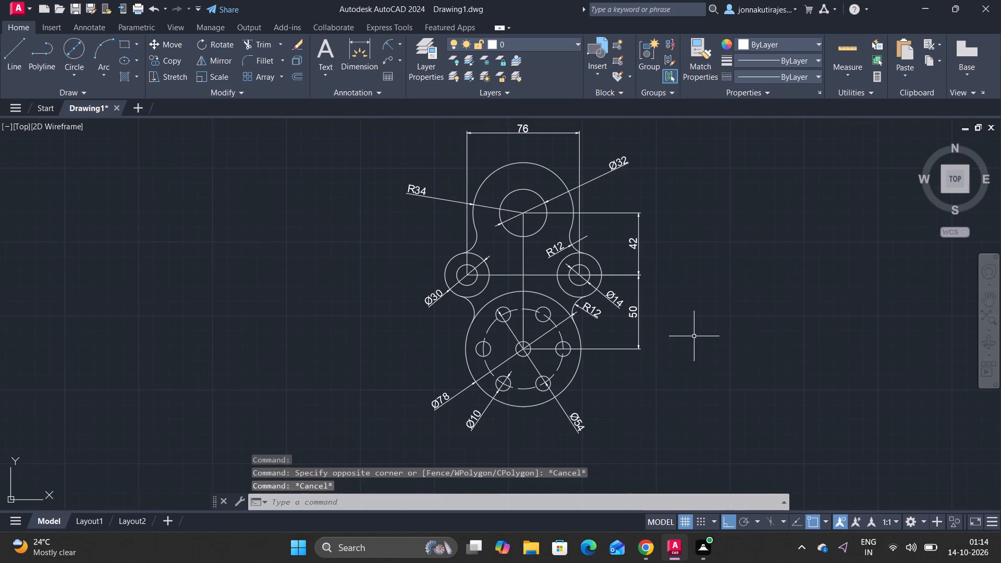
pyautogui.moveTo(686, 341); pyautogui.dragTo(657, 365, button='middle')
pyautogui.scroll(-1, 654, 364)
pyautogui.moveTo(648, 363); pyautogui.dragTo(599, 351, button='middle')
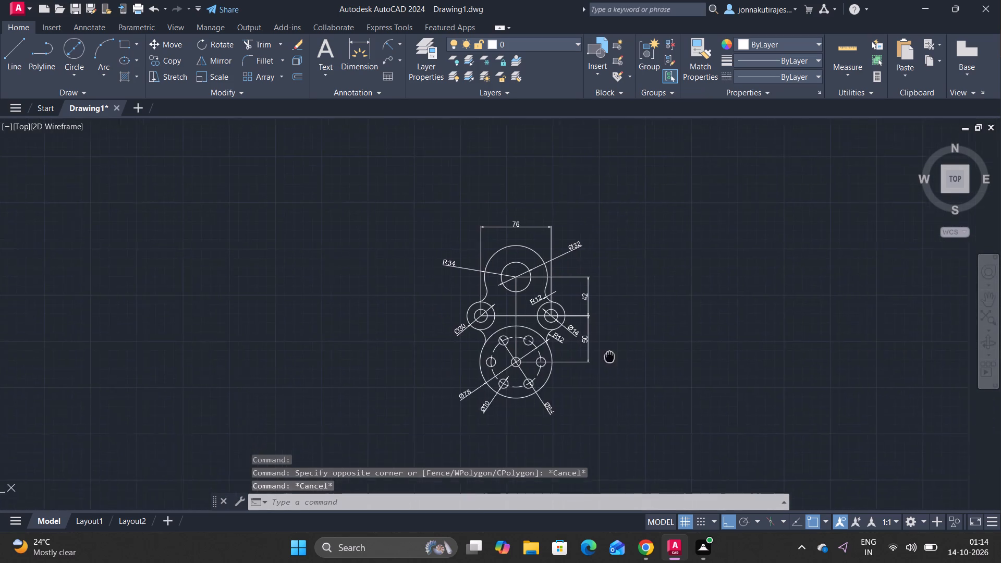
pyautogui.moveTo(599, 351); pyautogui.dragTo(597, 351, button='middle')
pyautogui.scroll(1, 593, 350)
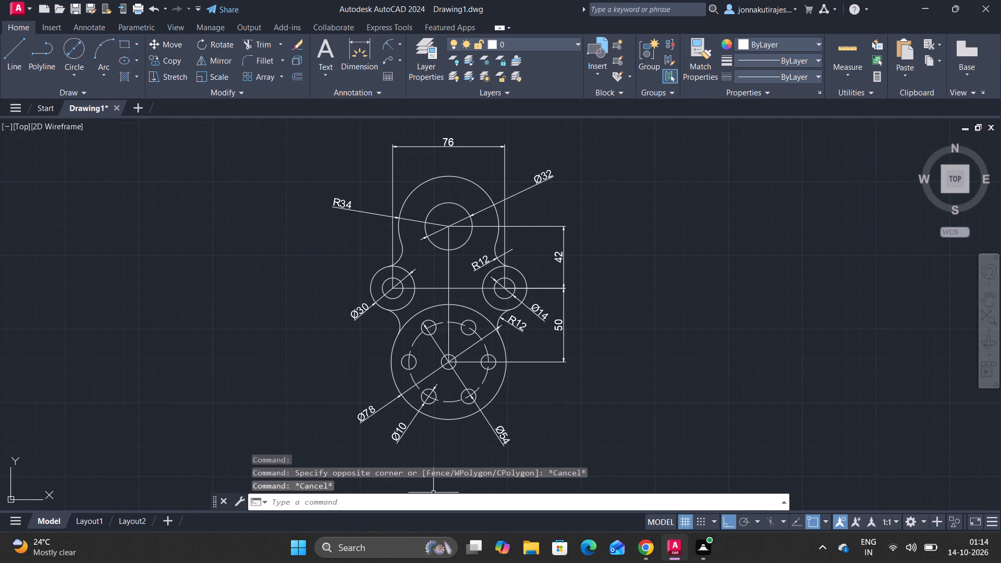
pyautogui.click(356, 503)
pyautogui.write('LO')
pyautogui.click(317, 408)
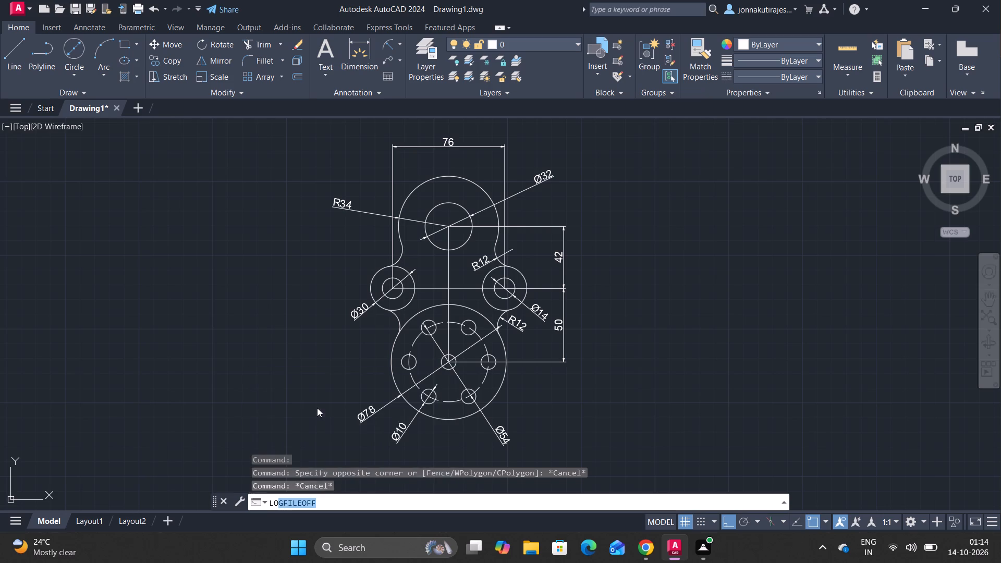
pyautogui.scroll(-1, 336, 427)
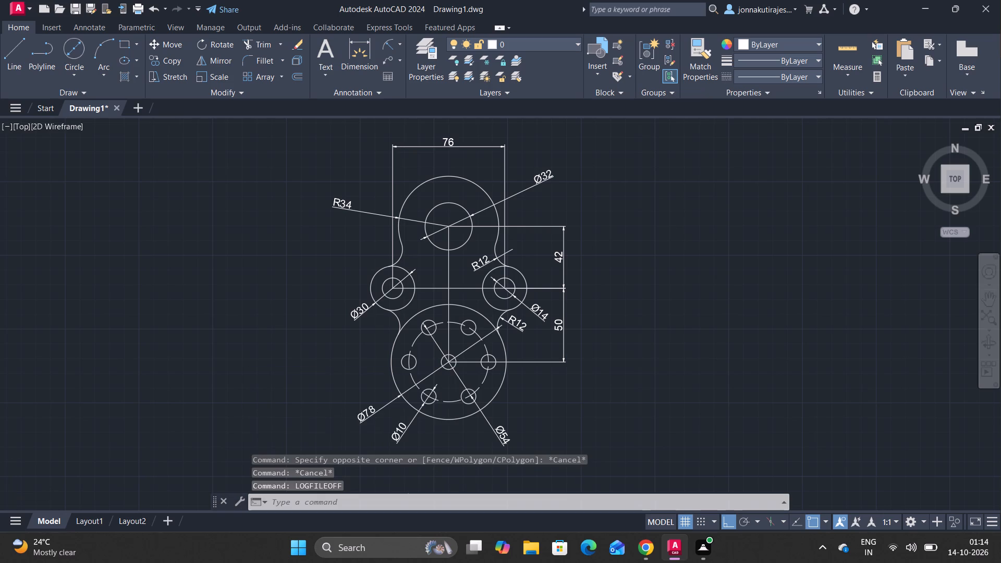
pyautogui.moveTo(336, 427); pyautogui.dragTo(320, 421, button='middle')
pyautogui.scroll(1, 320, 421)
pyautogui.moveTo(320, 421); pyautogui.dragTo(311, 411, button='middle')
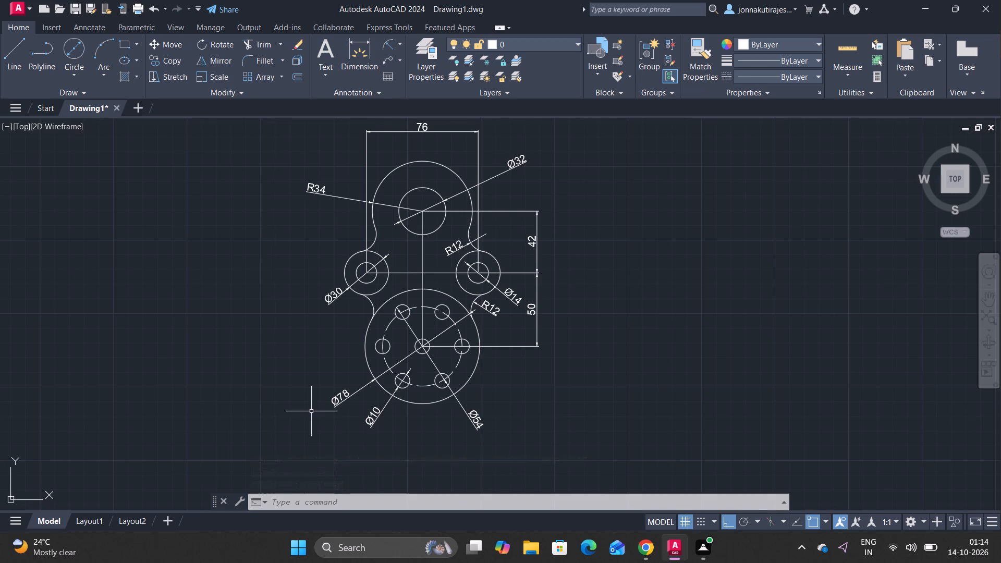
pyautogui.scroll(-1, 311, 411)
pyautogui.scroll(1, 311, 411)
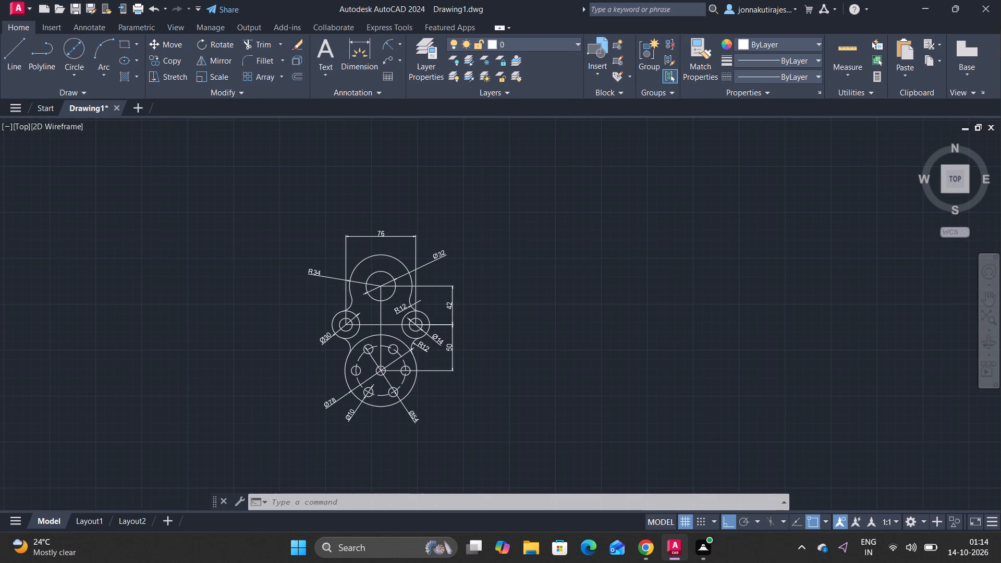
# Save the drawing in Documents as Mechanical Bracket Profile, in AutoCAD 2018 Drawing format.
pyautogui.hotkey('ctrl', 's')
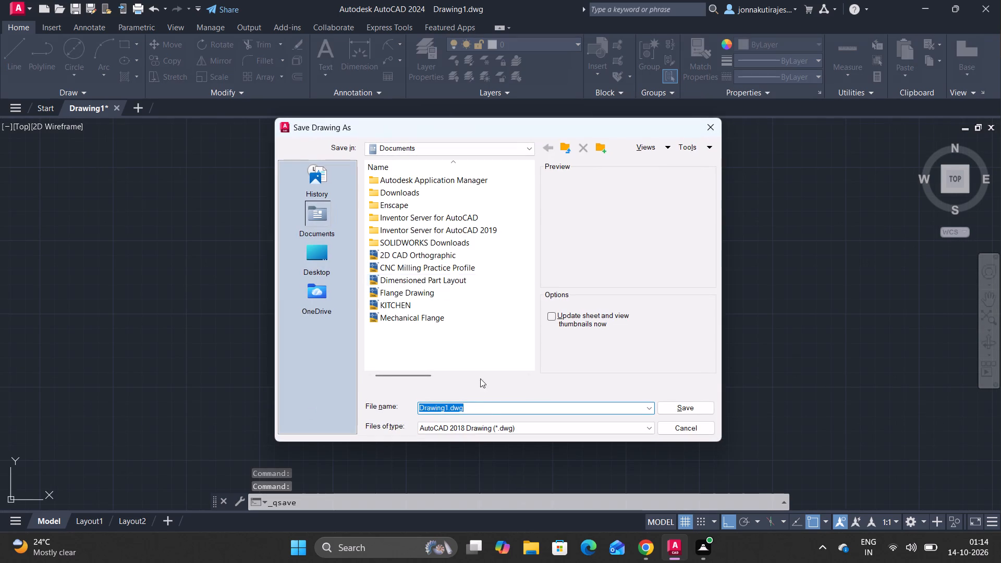
pyautogui.hotkey('ctrl', 'v')
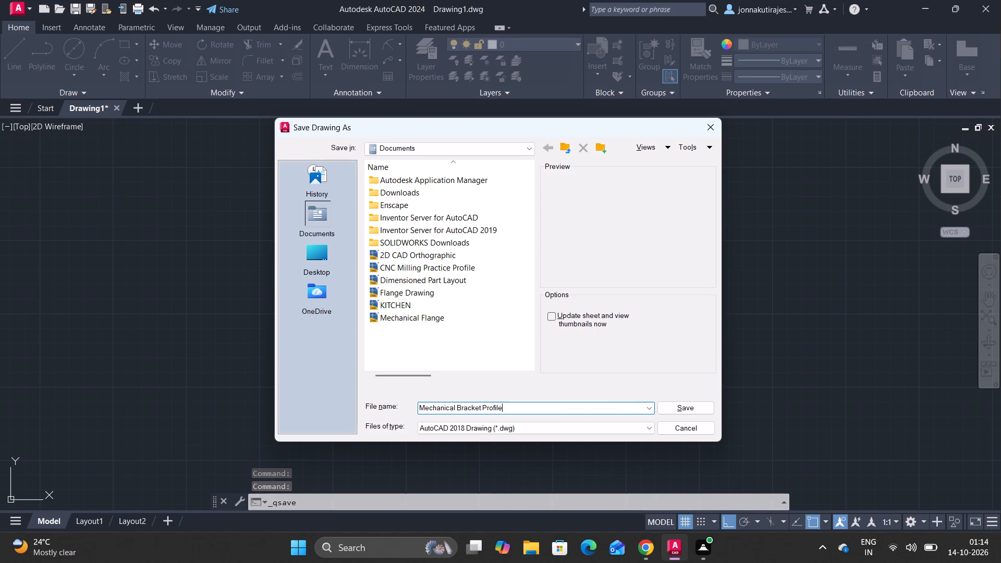
pyautogui.click(676, 403)
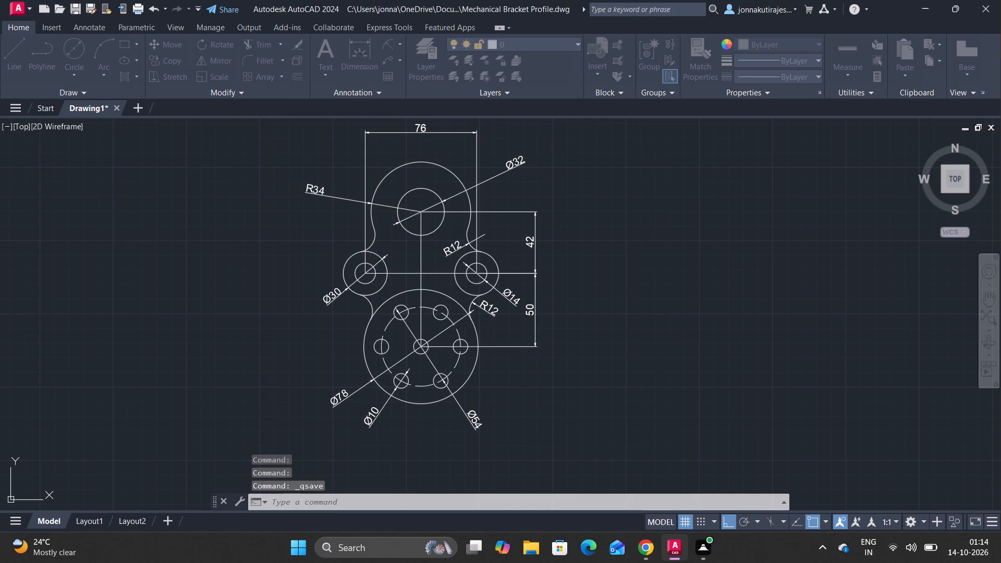
# Start the Plot command for the model and set the plotter to DWG To PDF.pc3.
pyautogui.scroll(-1, 508, 385)
pyautogui.moveTo(508, 385); pyautogui.dragTo(508, 390, button='middle')
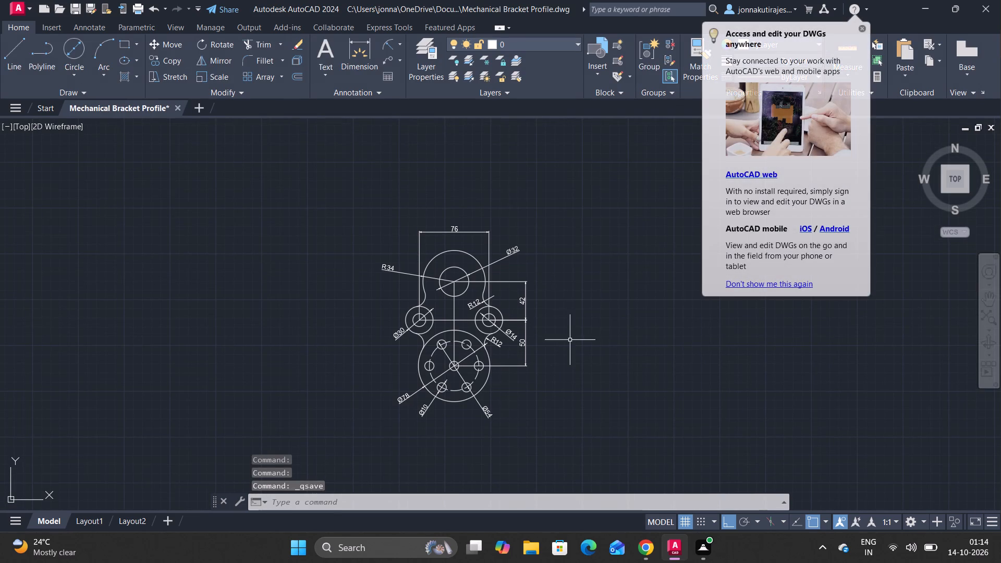
pyautogui.click(408, 505)
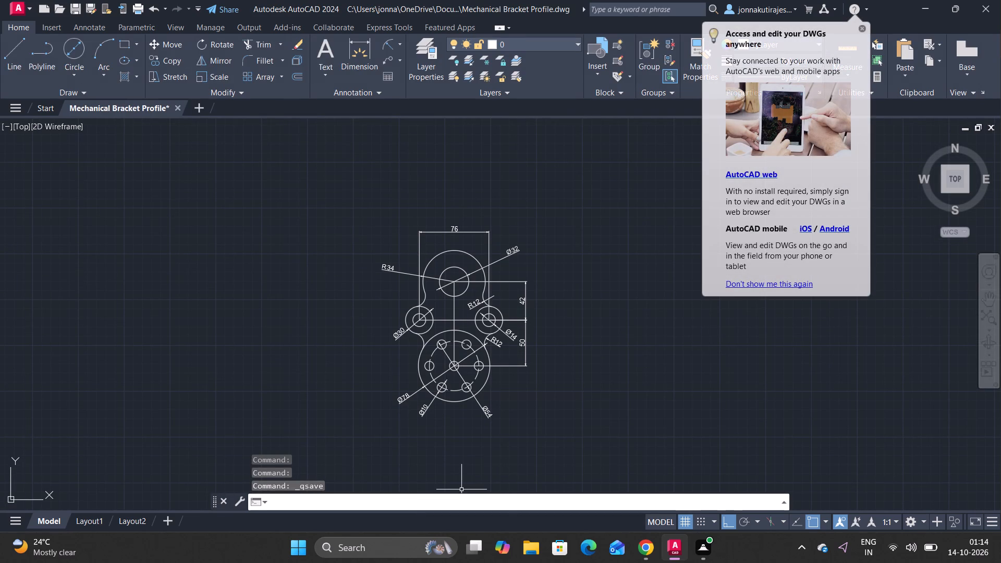
pyautogui.write('PLO')
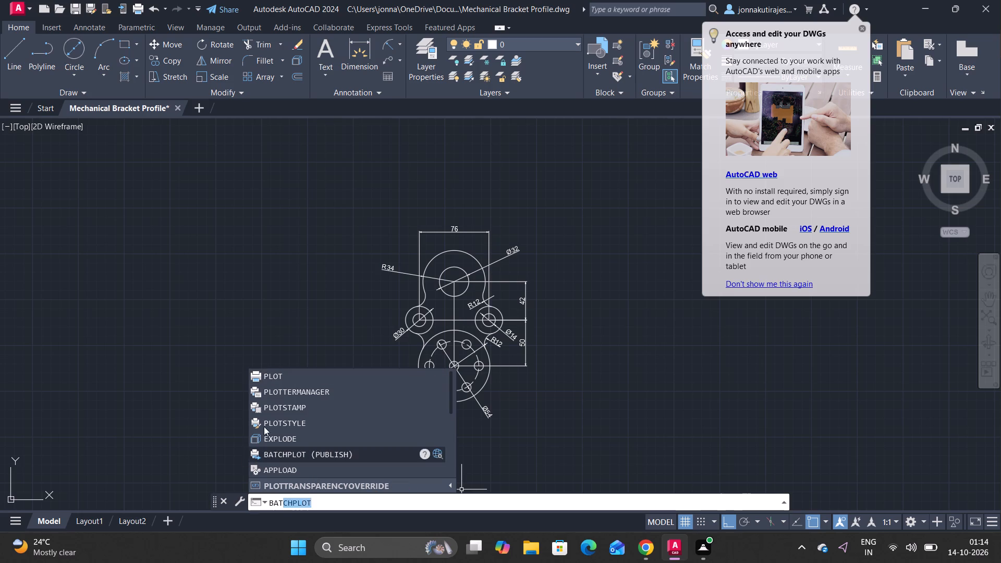
pyautogui.click(300, 371)
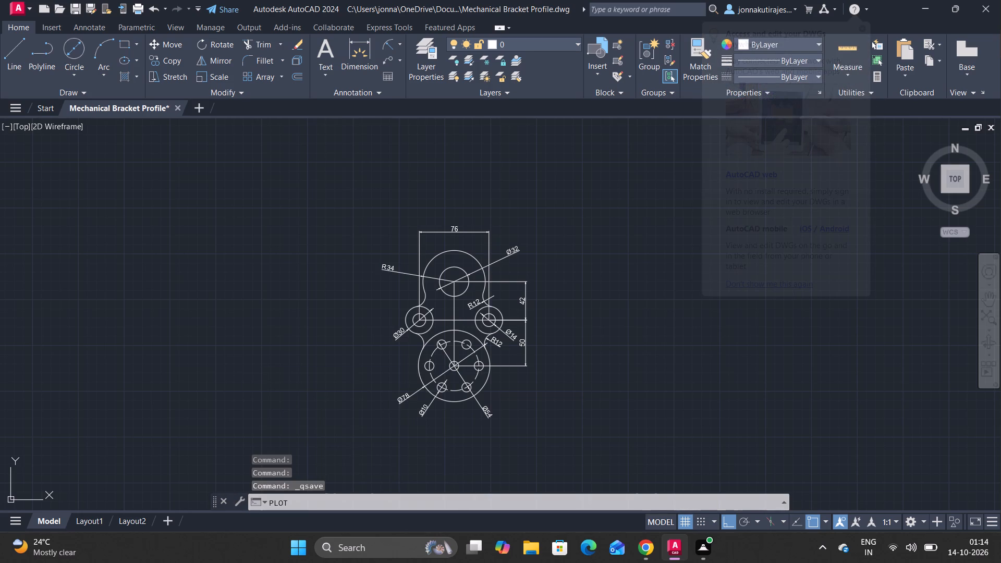
pyautogui.click(416, 303)
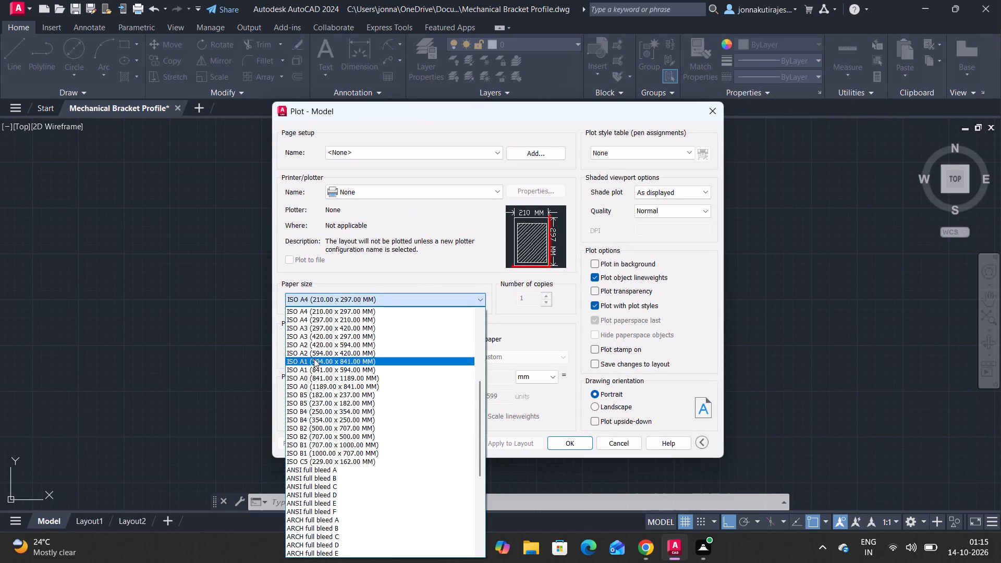
pyautogui.scroll(-5, 314, 359)
pyautogui.scroll(9, 317, 360)
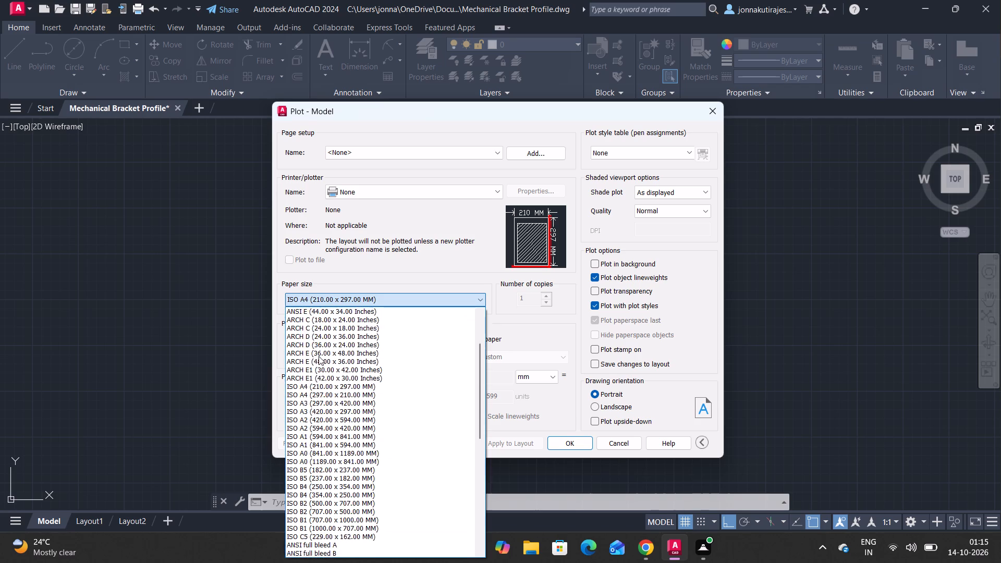
pyautogui.click(455, 193)
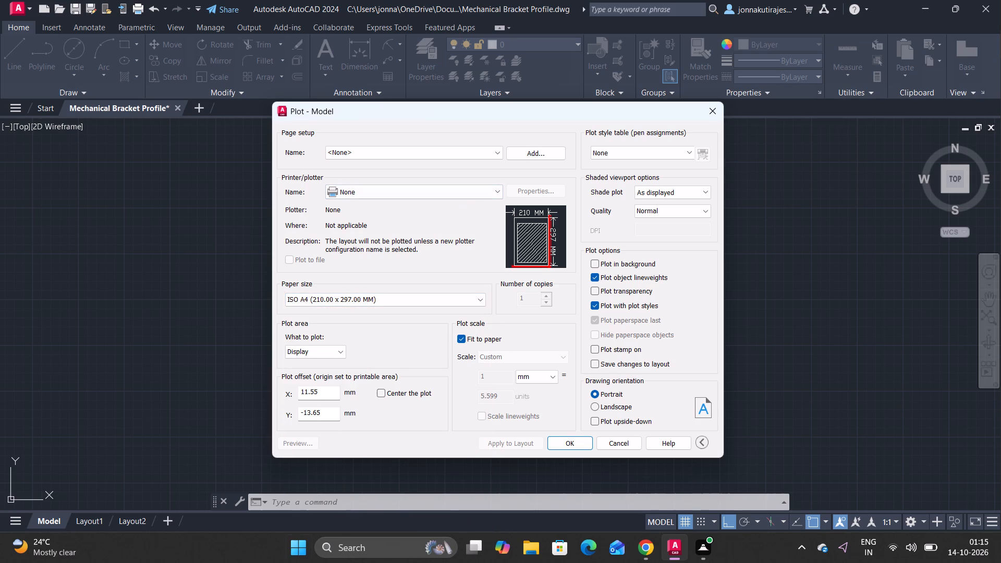
pyautogui.click(496, 189)
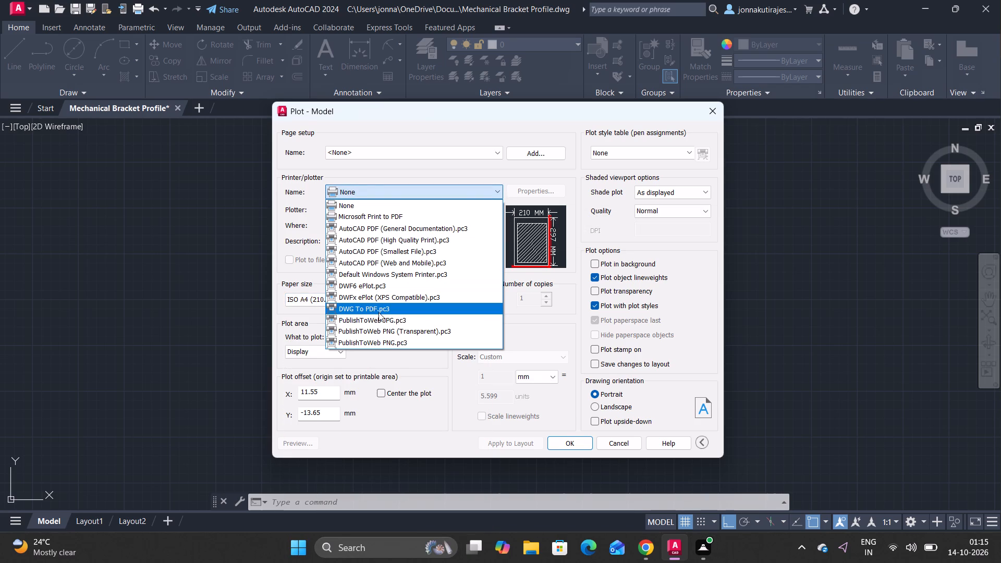
pyautogui.click(379, 312)
# Set the plot to ISO expand A4 (297.00 x 210.00 MM) paper, landscape orientation and centred.
pyautogui.click(386, 296)
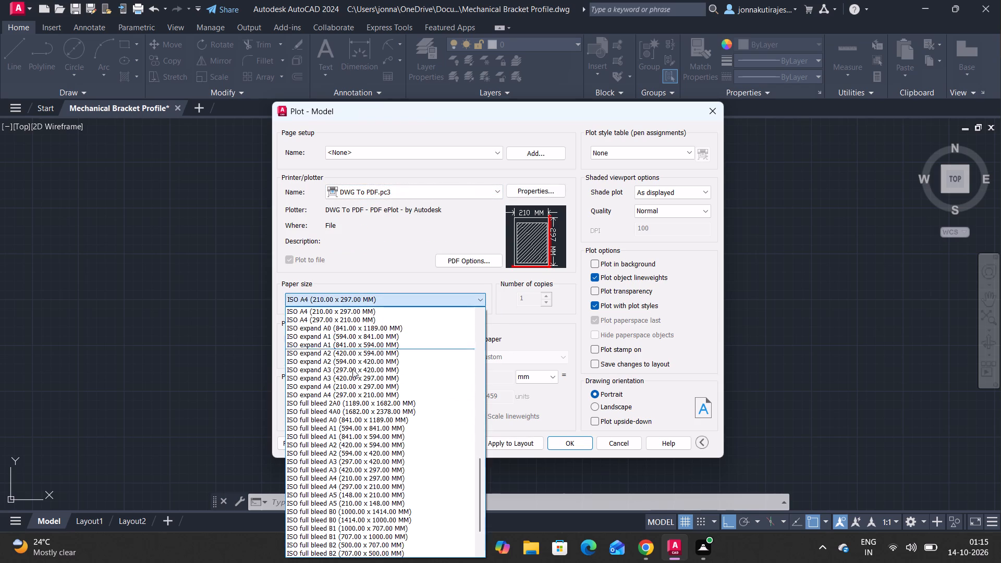
pyautogui.scroll(-2, 353, 384)
pyautogui.scroll(4, 353, 384)
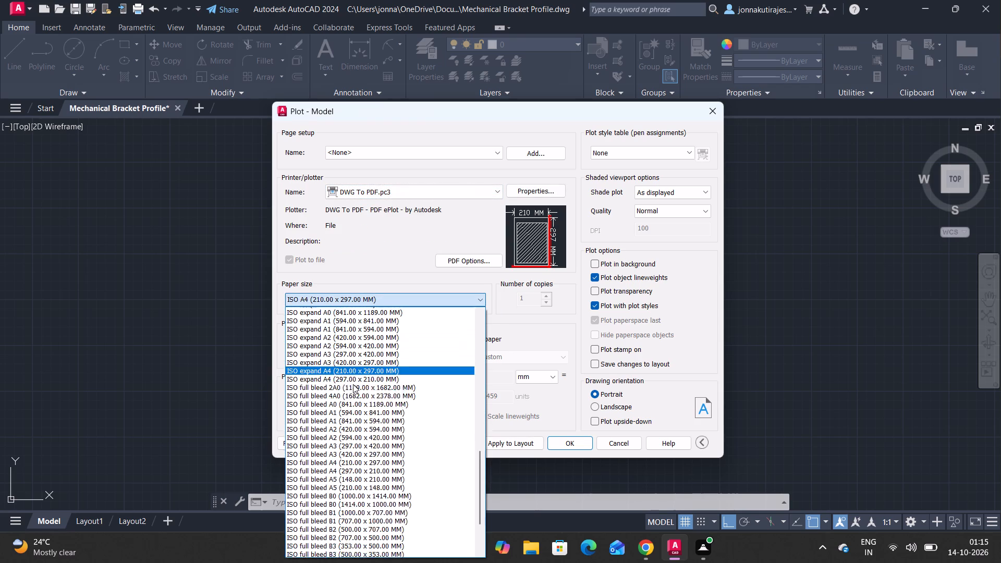
pyautogui.click(337, 445)
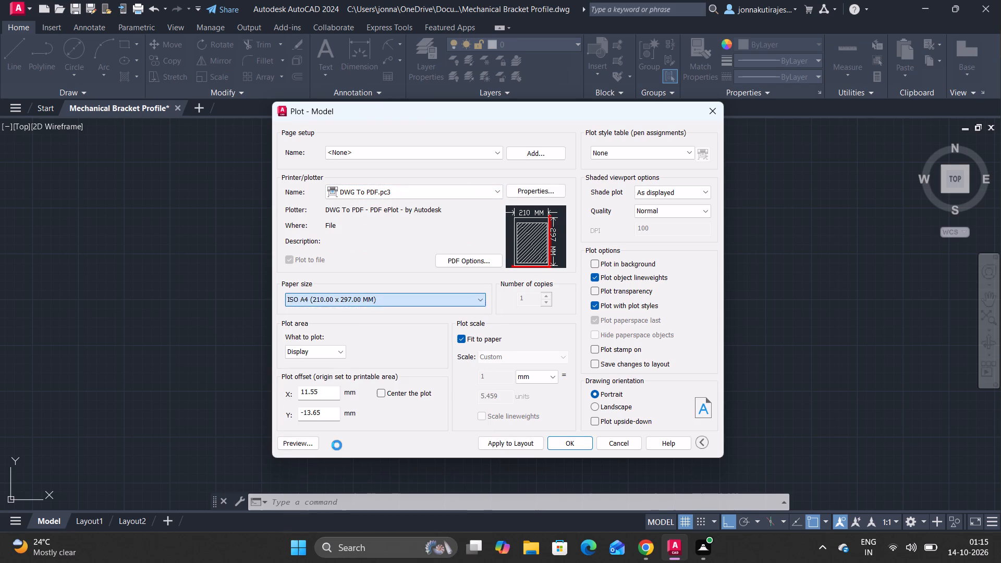
pyautogui.click(611, 405)
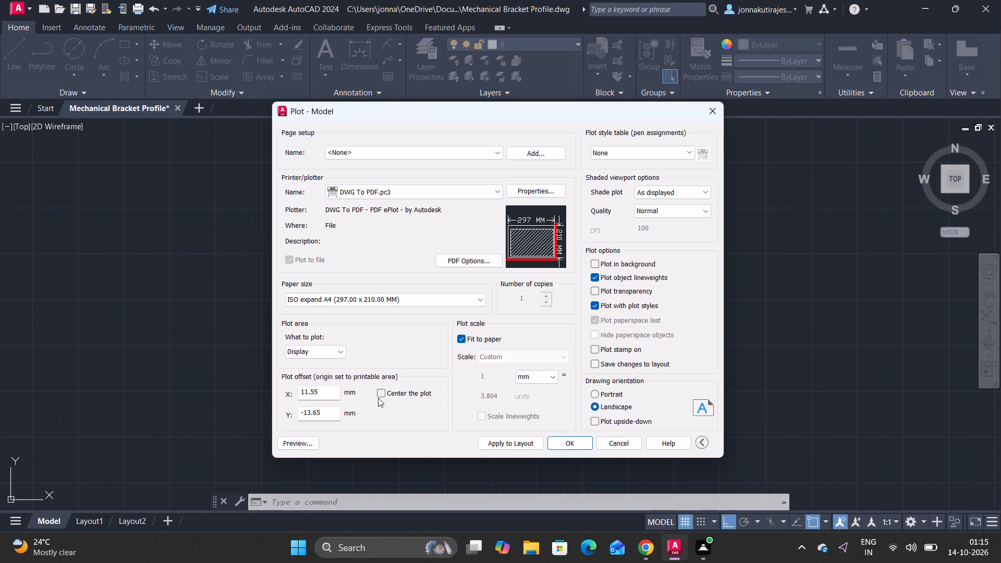
pyautogui.click(380, 394)
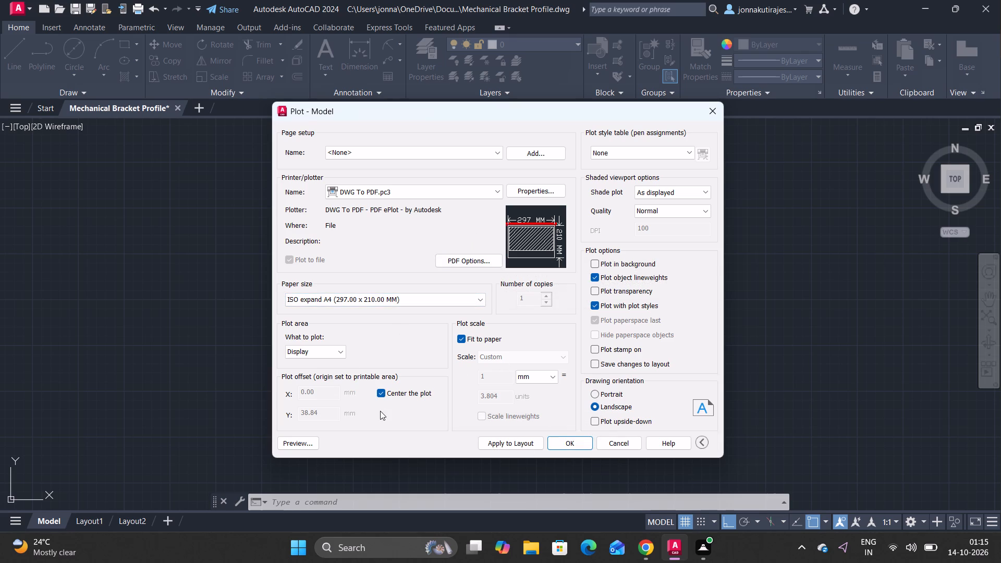
# Set the plot area to a window enclosing the whole part and all its dimensions.
pyautogui.click(331, 347)
pyautogui.click(328, 388)
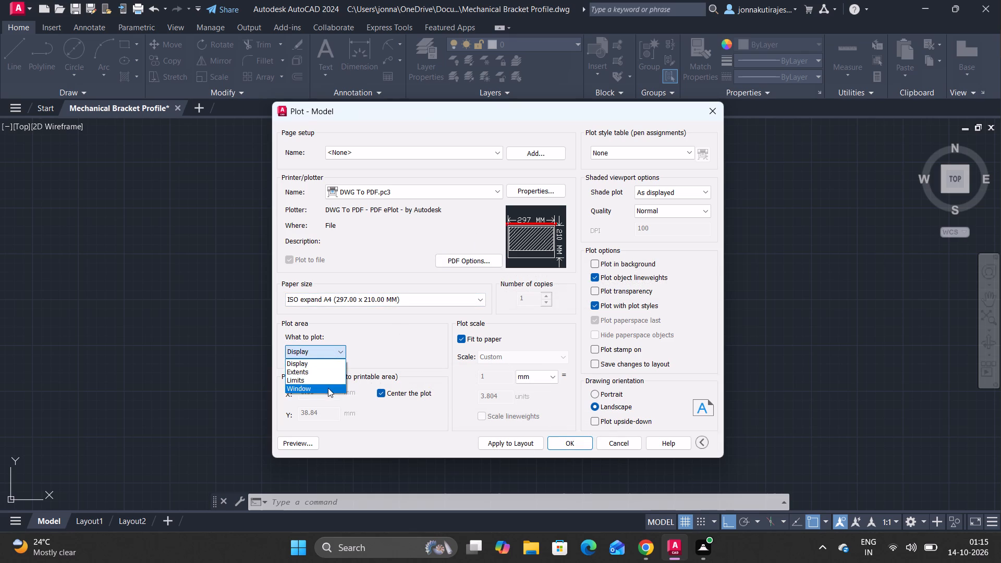
pyautogui.click(338, 202)
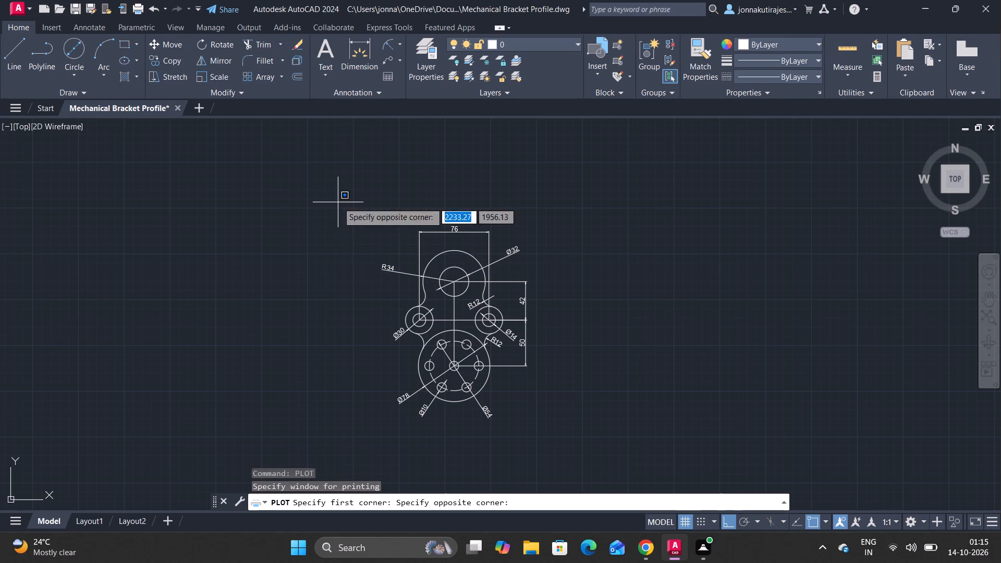
pyautogui.click(593, 454)
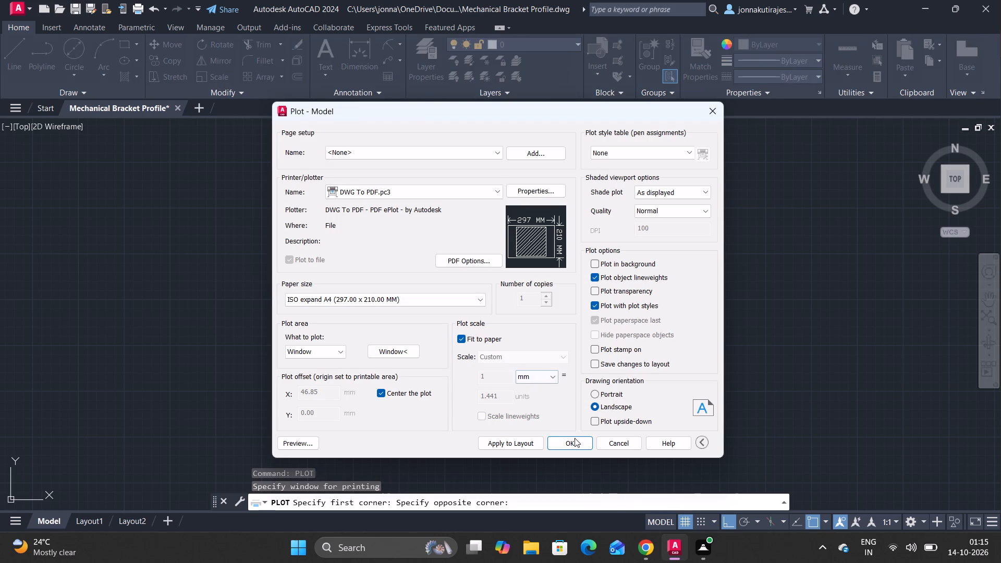
# Plot the drawing to a PDF saved in Documents as Mechanical Bracket Profile-Model.pdf.
pyautogui.click(577, 446)
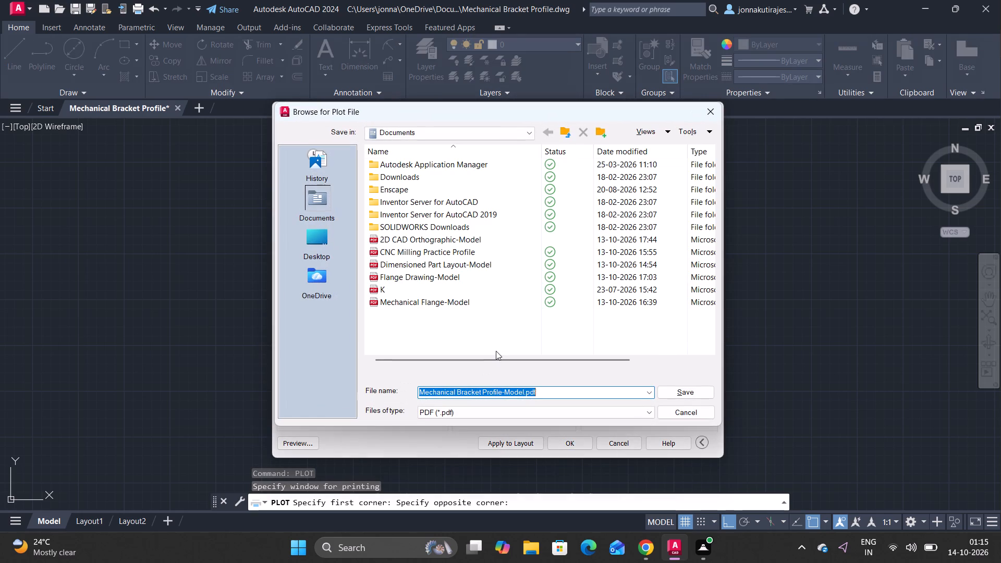
pyautogui.click(712, 388)
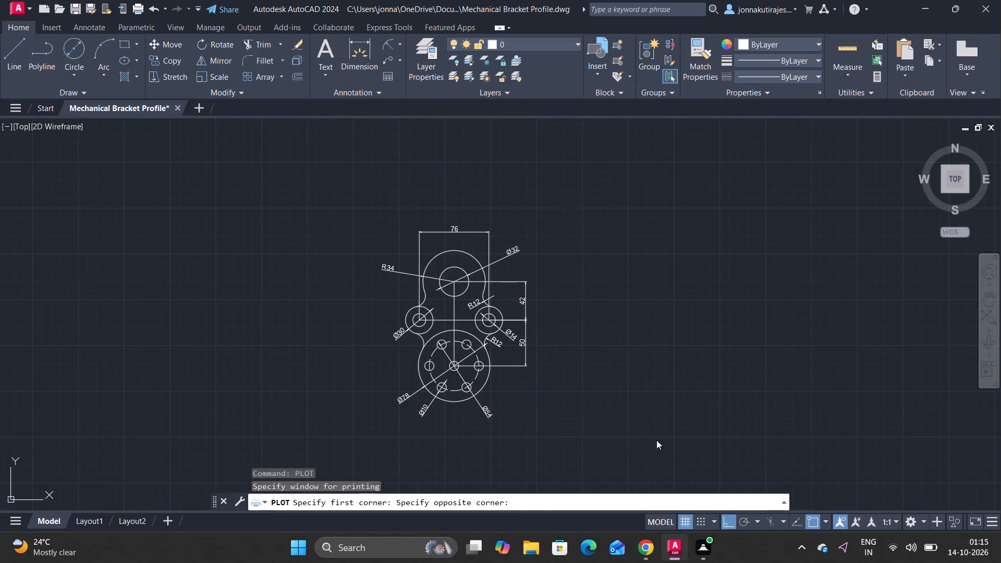